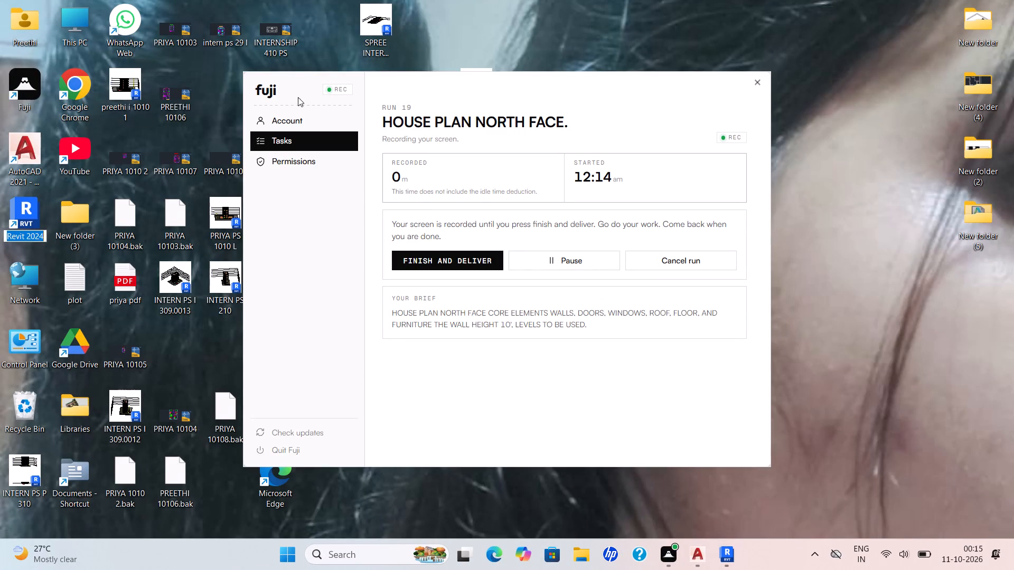
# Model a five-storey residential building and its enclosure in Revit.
# Launch Revit 2024 from the desktop.
pyautogui.doubleClick(31, 220)
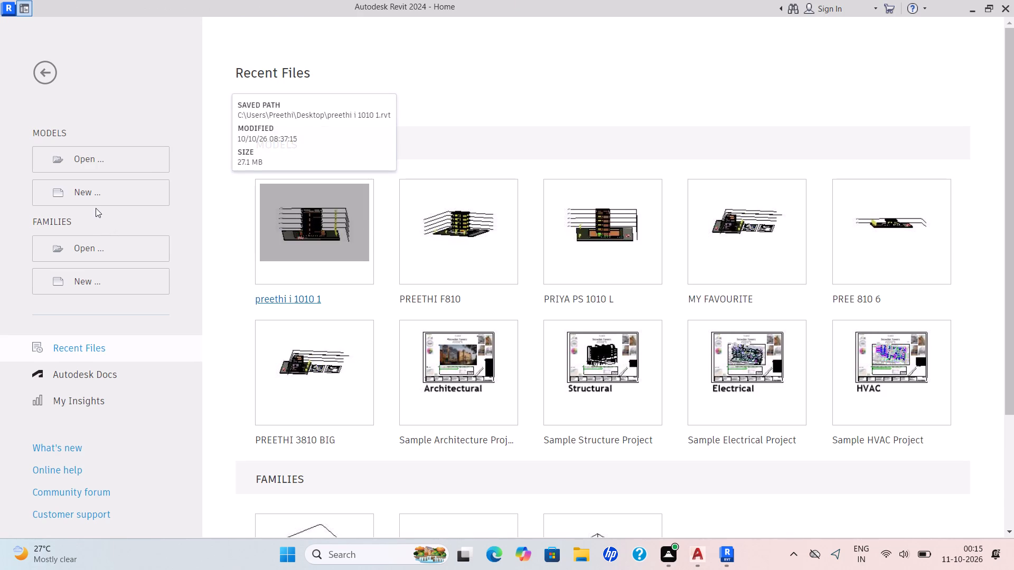
# Create a new project from the default.rte template in the English-Imperial templates folder.
pyautogui.click(91, 197)
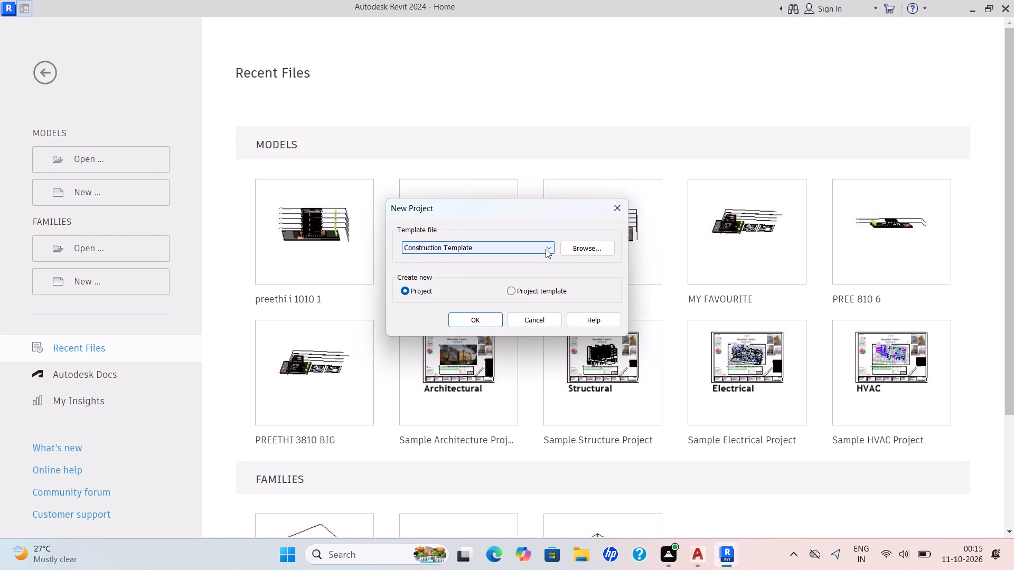
pyautogui.click(546, 249)
pyautogui.click(455, 273)
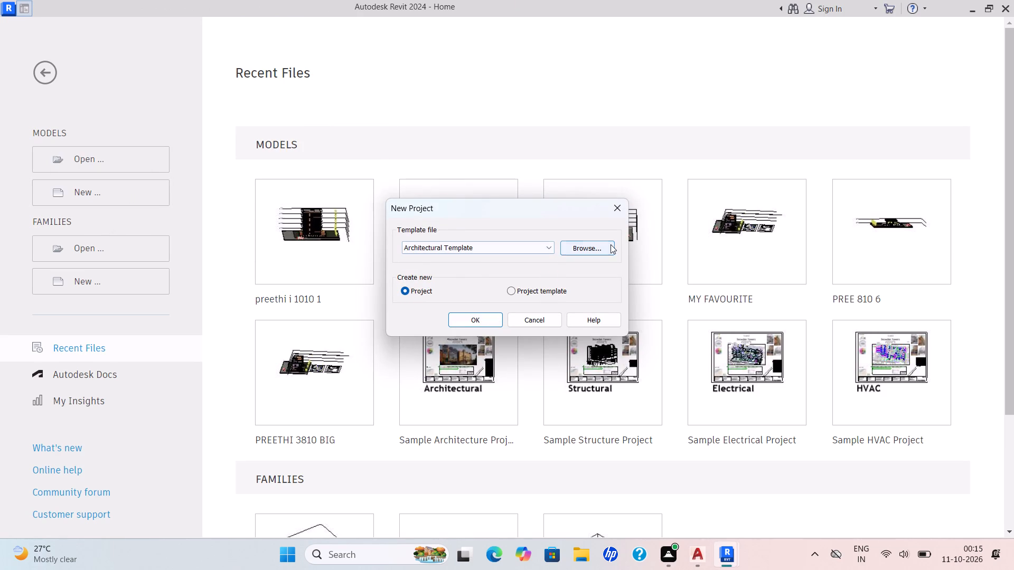
pyautogui.click(593, 251)
pyautogui.click(599, 246)
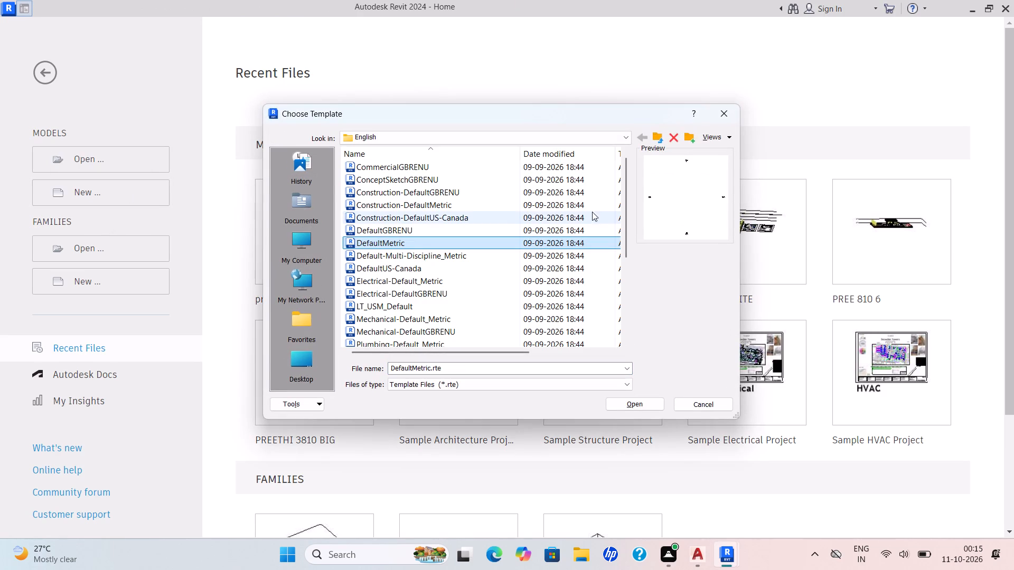
pyautogui.click(621, 140)
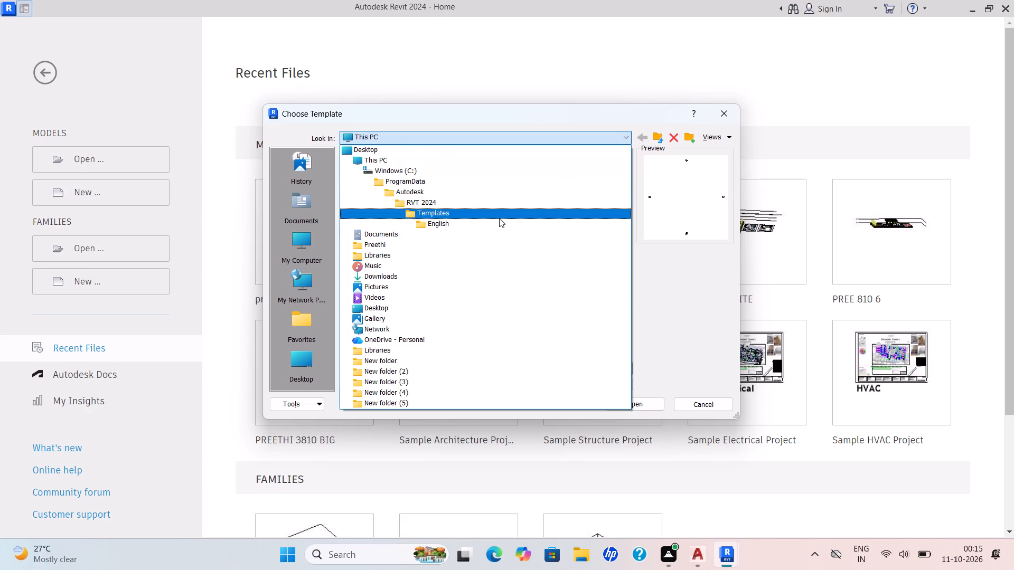
pyautogui.click(495, 211)
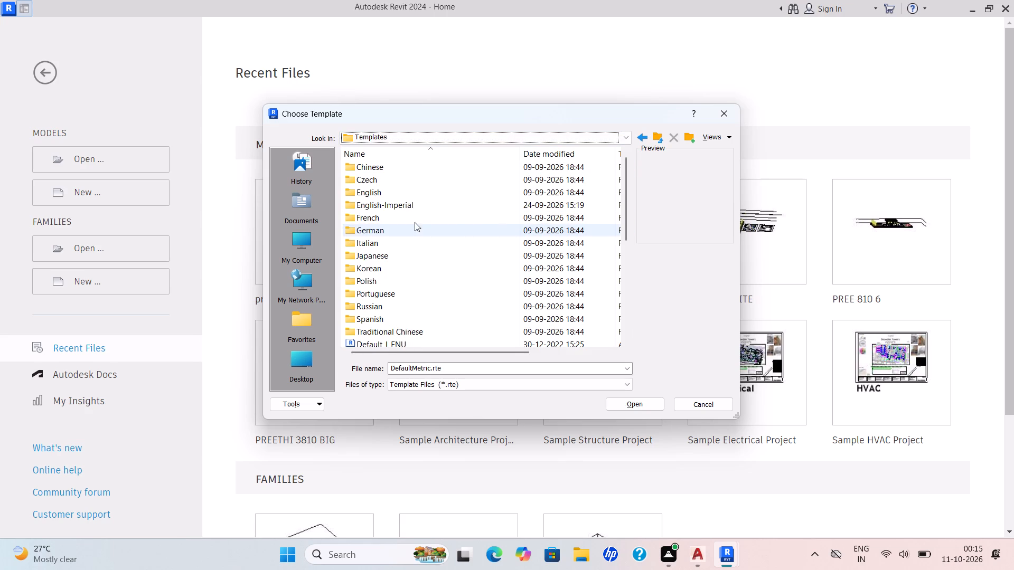
pyautogui.doubleClick(420, 206)
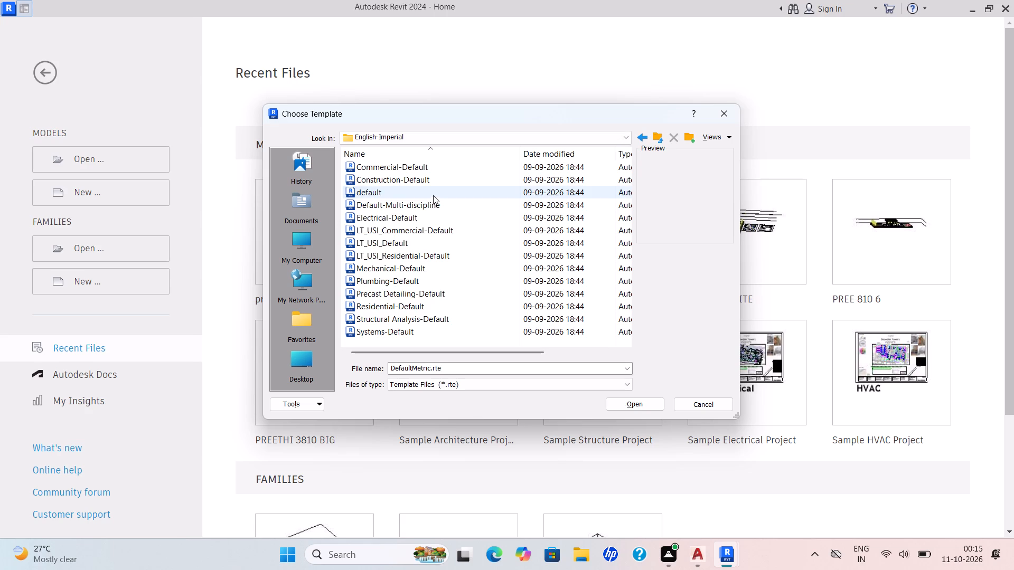
pyautogui.doubleClick(429, 193)
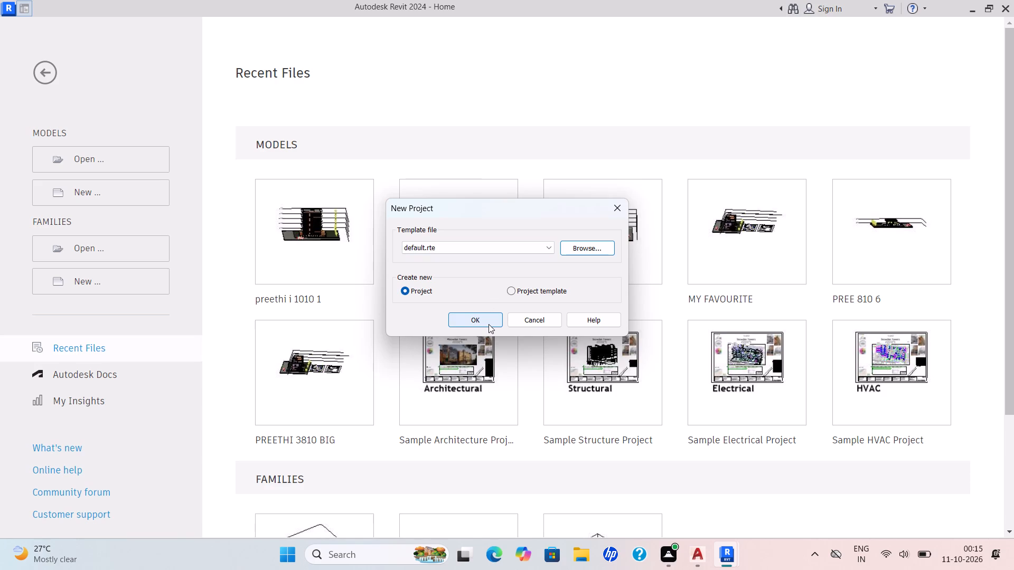
pyautogui.click(489, 324)
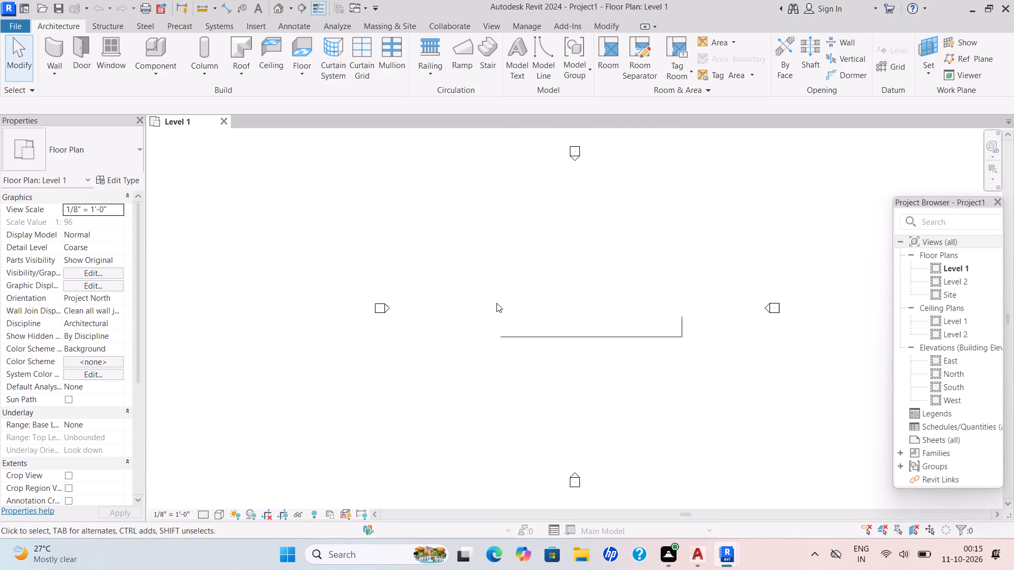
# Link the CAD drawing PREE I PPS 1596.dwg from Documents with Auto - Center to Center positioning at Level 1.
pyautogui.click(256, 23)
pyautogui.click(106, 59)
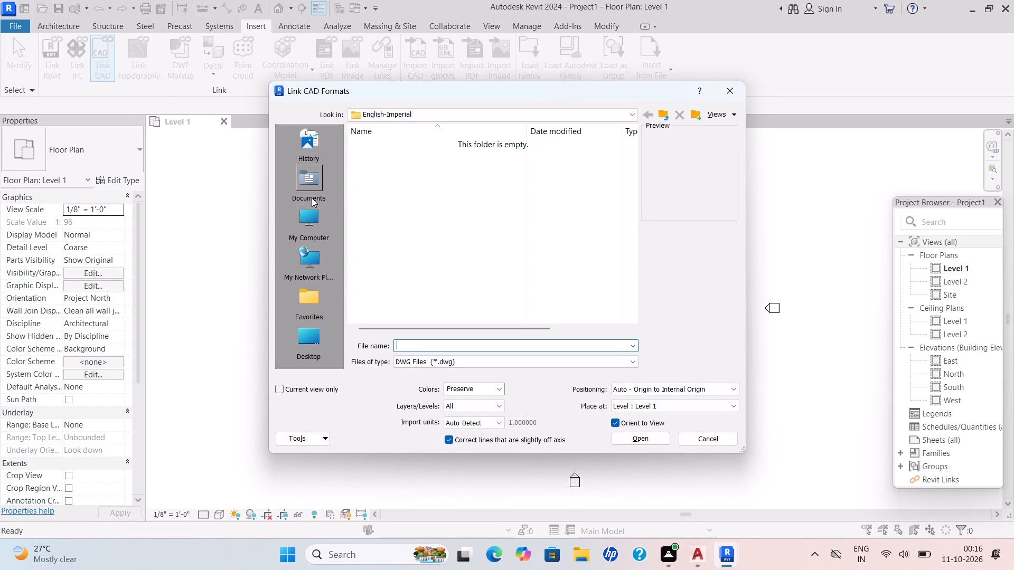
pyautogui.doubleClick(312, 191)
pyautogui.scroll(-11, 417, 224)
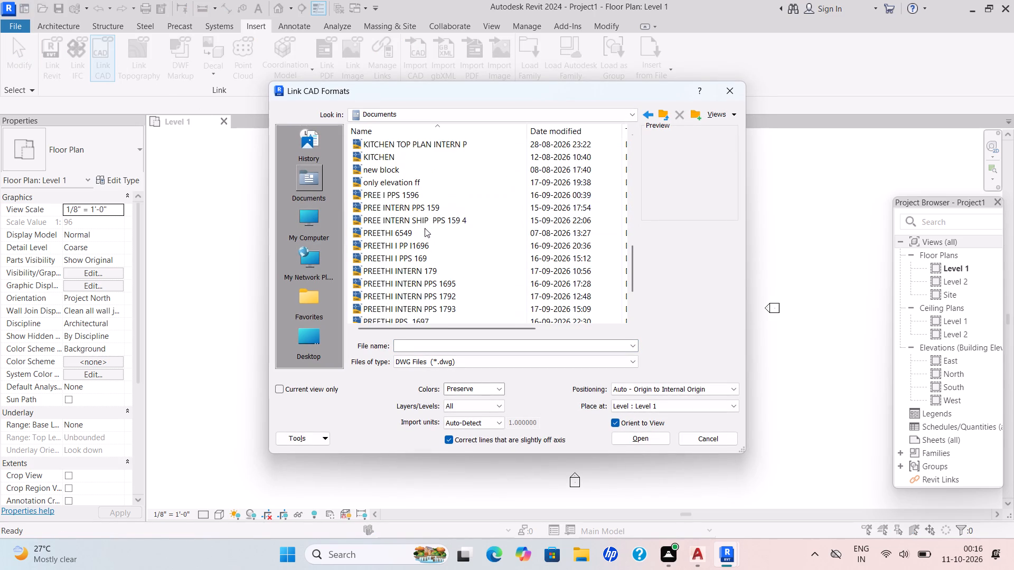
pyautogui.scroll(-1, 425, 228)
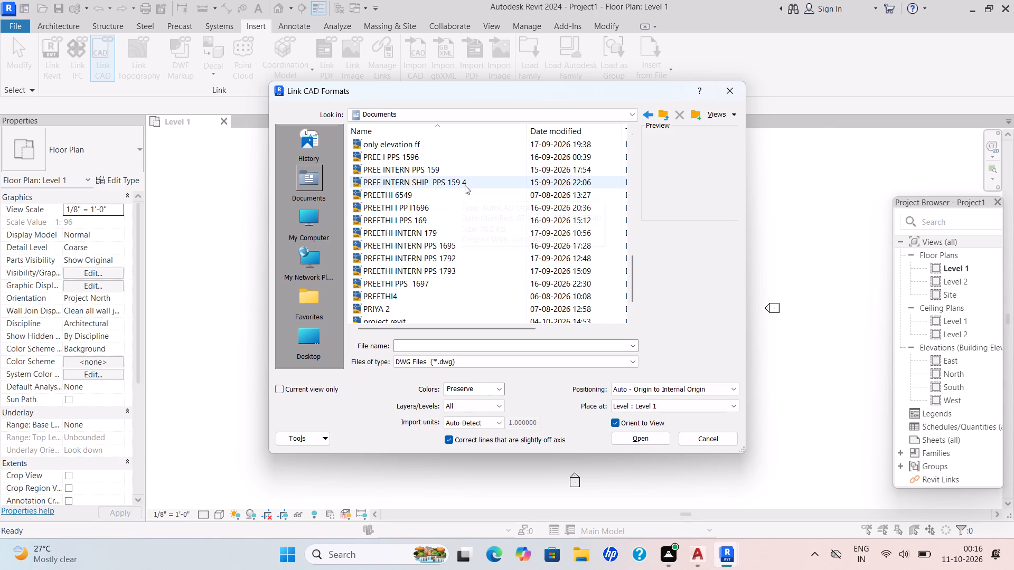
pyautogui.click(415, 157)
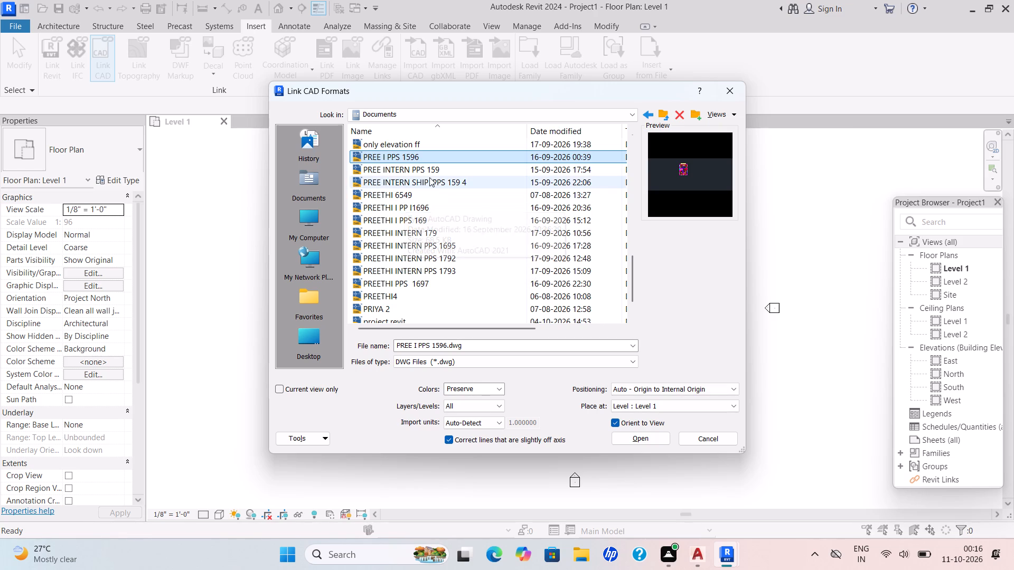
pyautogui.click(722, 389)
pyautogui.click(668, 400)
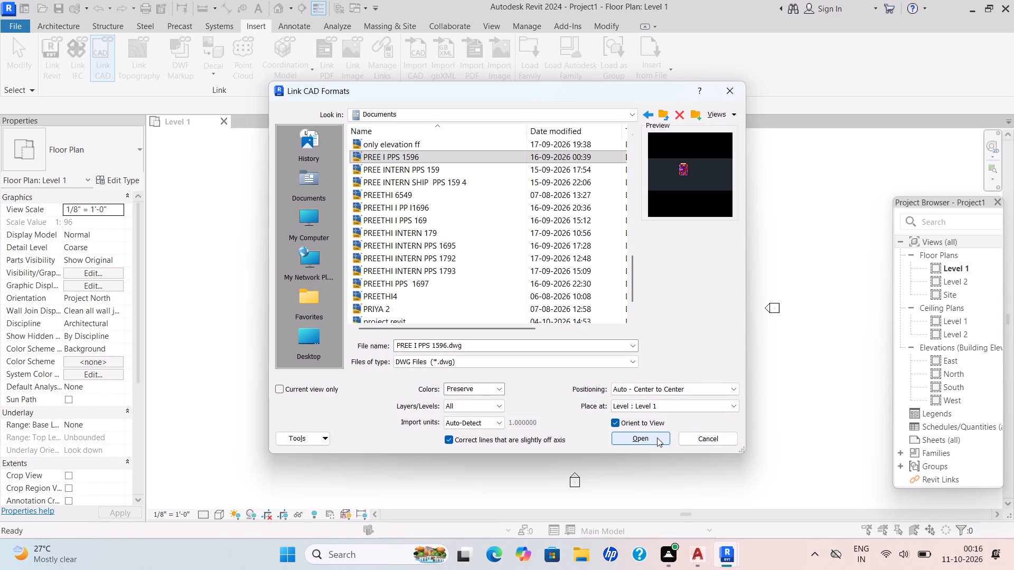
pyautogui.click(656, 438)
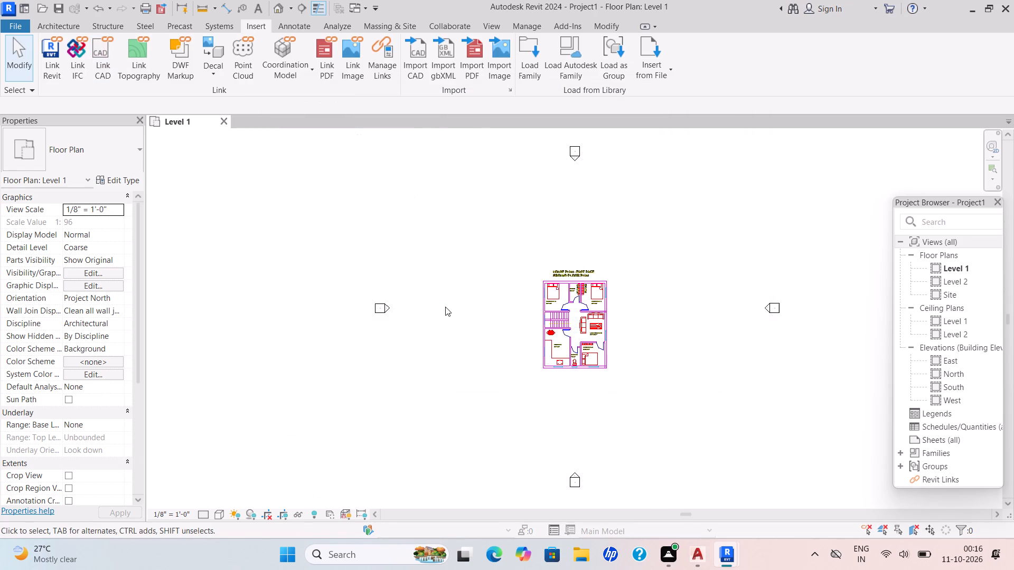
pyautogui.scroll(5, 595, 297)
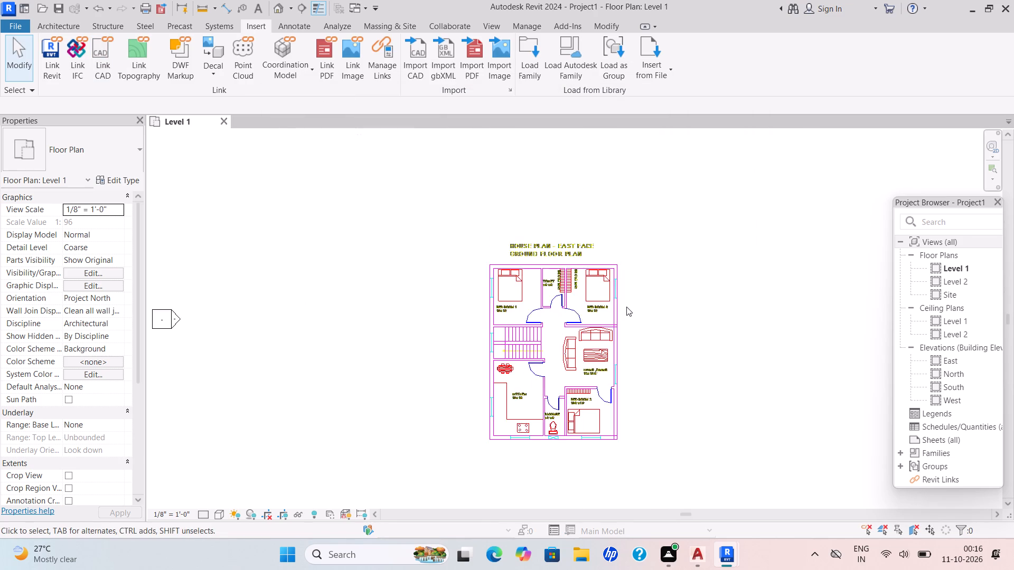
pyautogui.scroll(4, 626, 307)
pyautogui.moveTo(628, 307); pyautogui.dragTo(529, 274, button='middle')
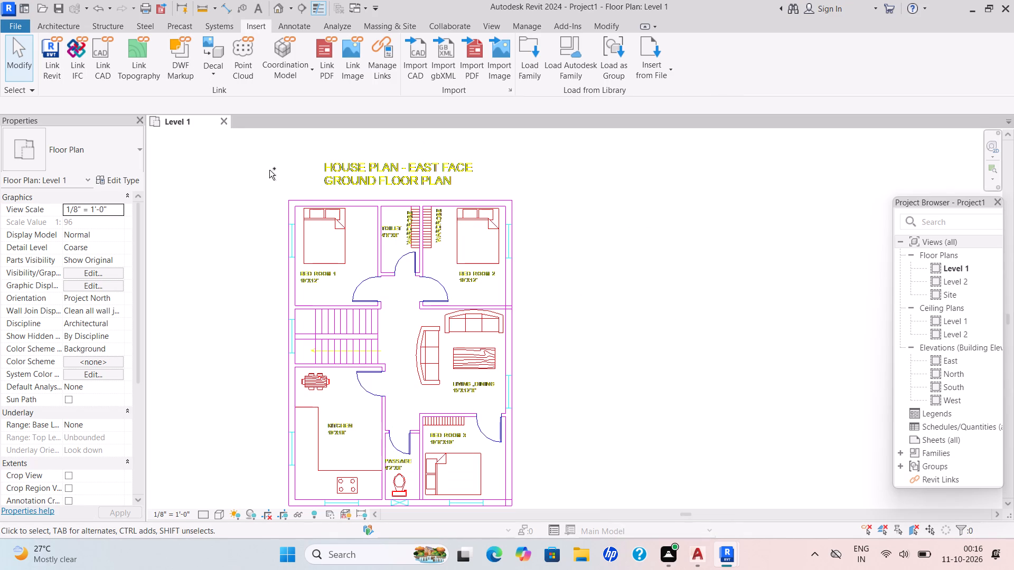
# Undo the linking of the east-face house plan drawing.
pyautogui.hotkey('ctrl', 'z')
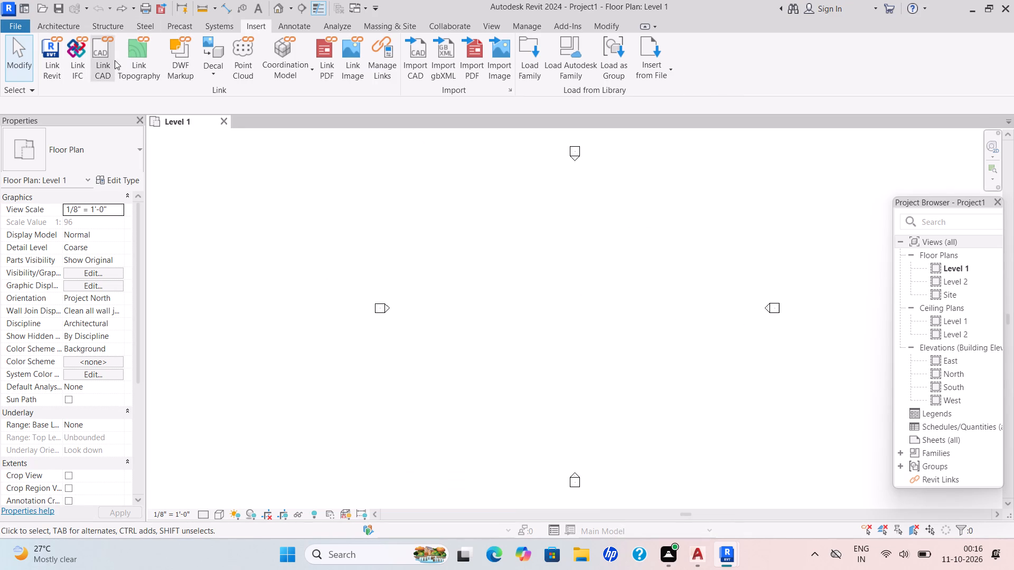
# Link the north-face plan PREETHI PPS 1697.dwg from Documents, positioned Auto - Center to Center at Level 1.
pyautogui.click(110, 61)
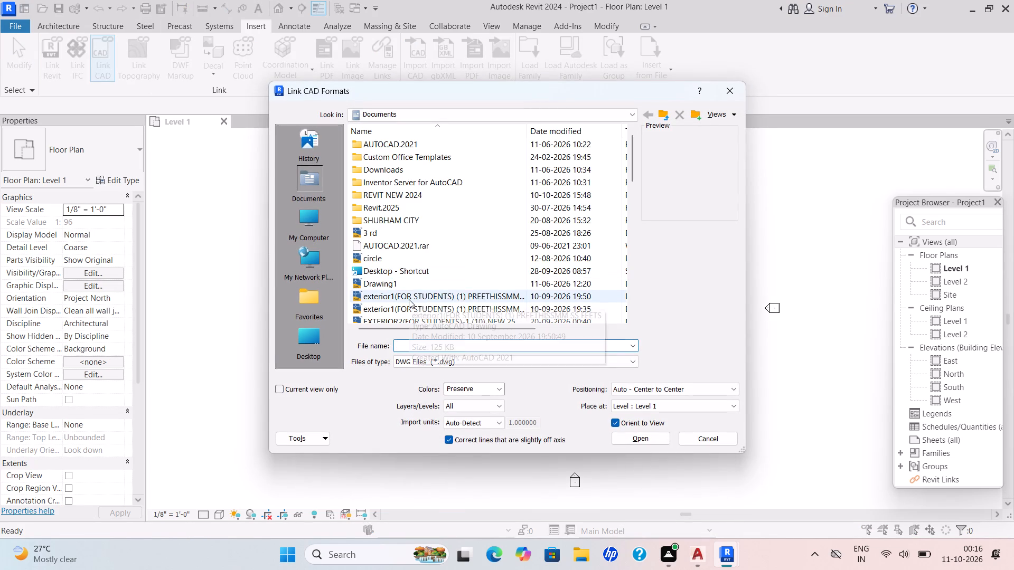
pyautogui.scroll(-8, 416, 275)
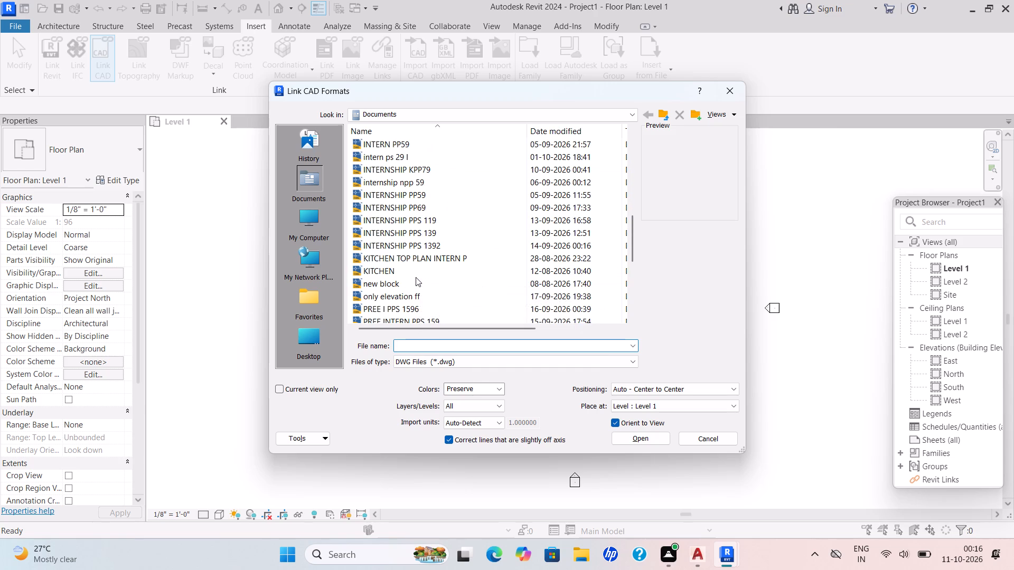
pyautogui.scroll(-1, 415, 283)
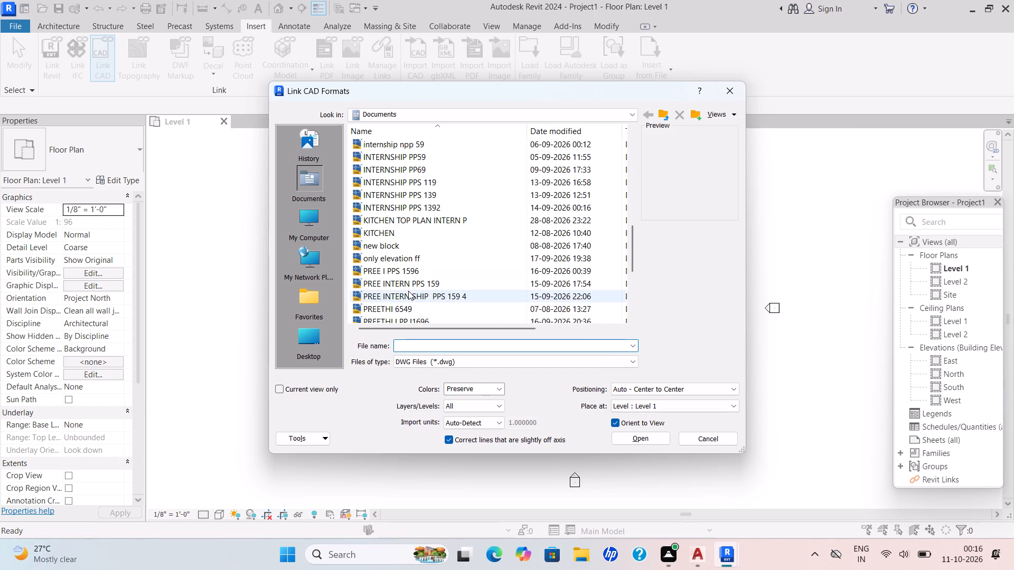
pyautogui.click(410, 287)
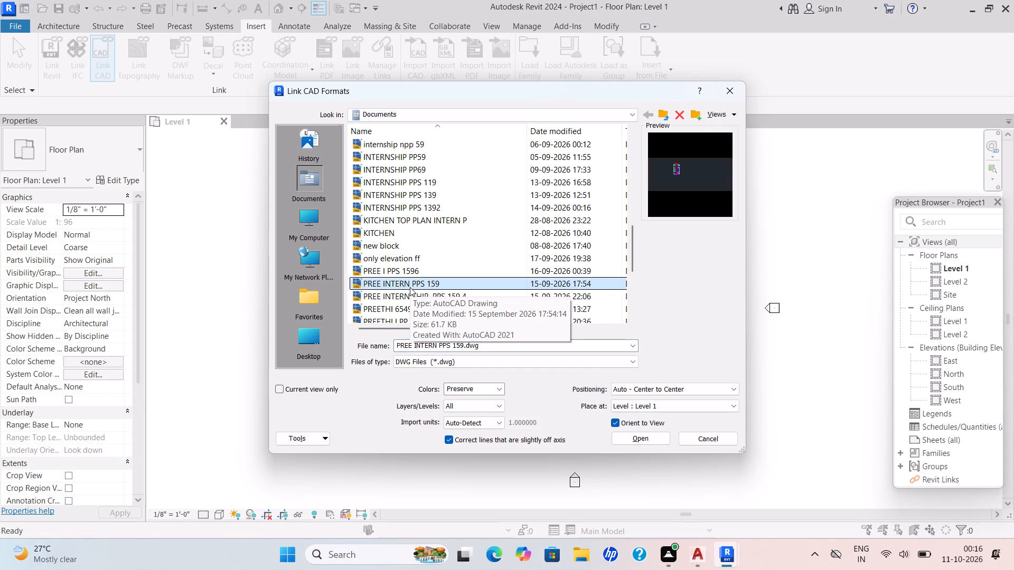
pyautogui.scroll(-3, 389, 299)
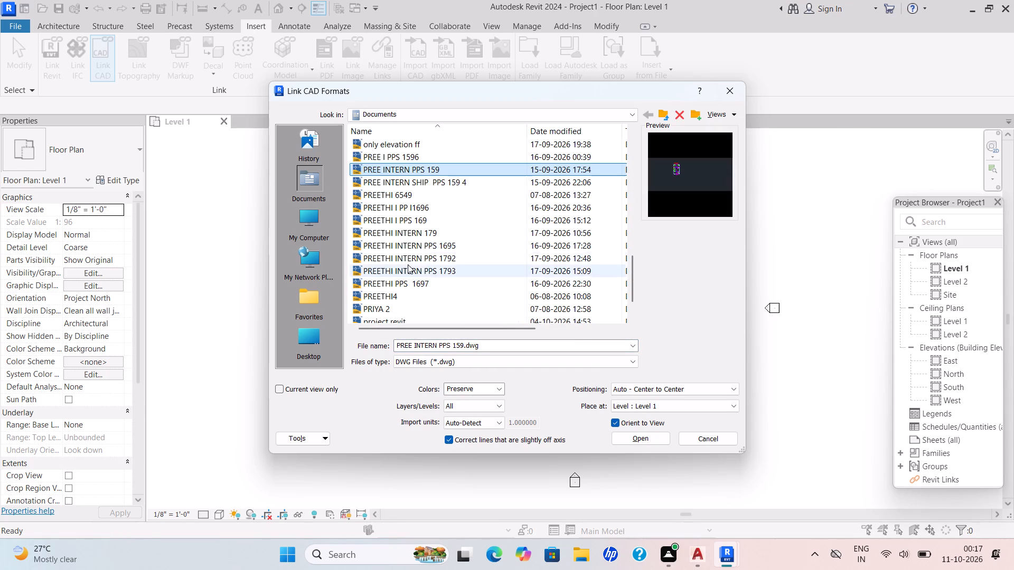
pyautogui.click(422, 232)
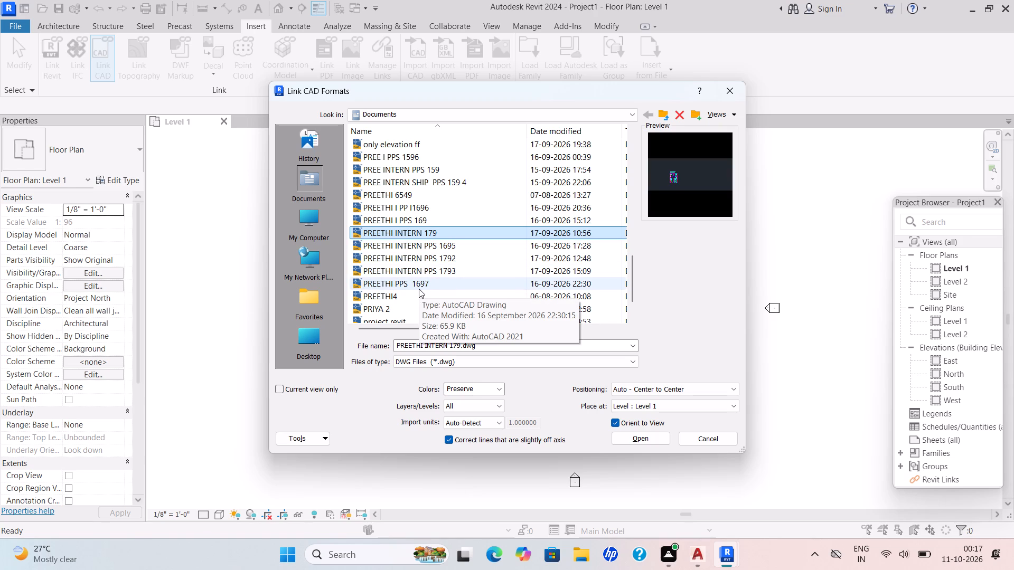
pyautogui.click(418, 286)
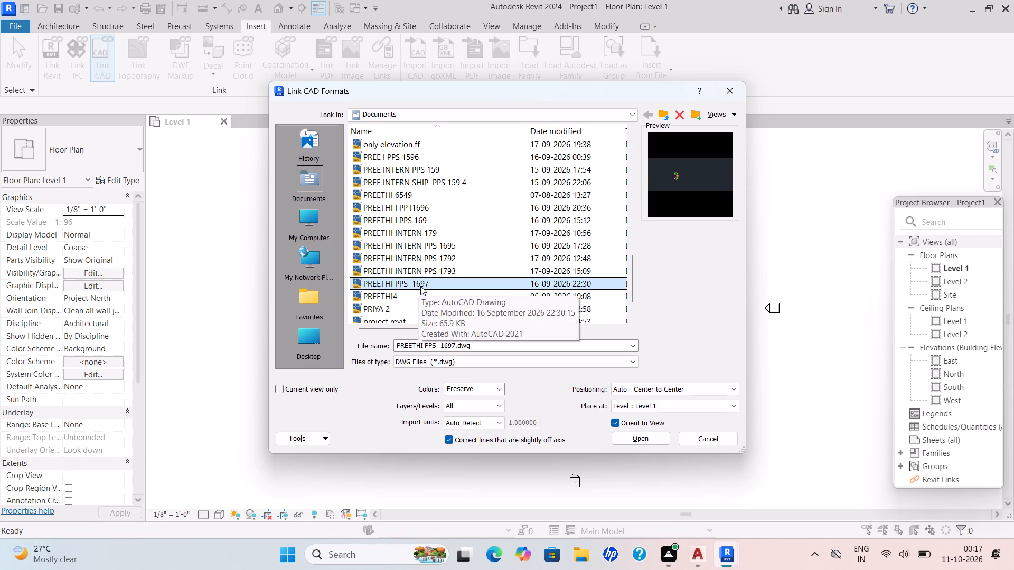
pyautogui.click(647, 440)
# Examine the linked north-face ground floor plan, checking its rooms, doors, staircase and entry.
pyautogui.scroll(6, 585, 319)
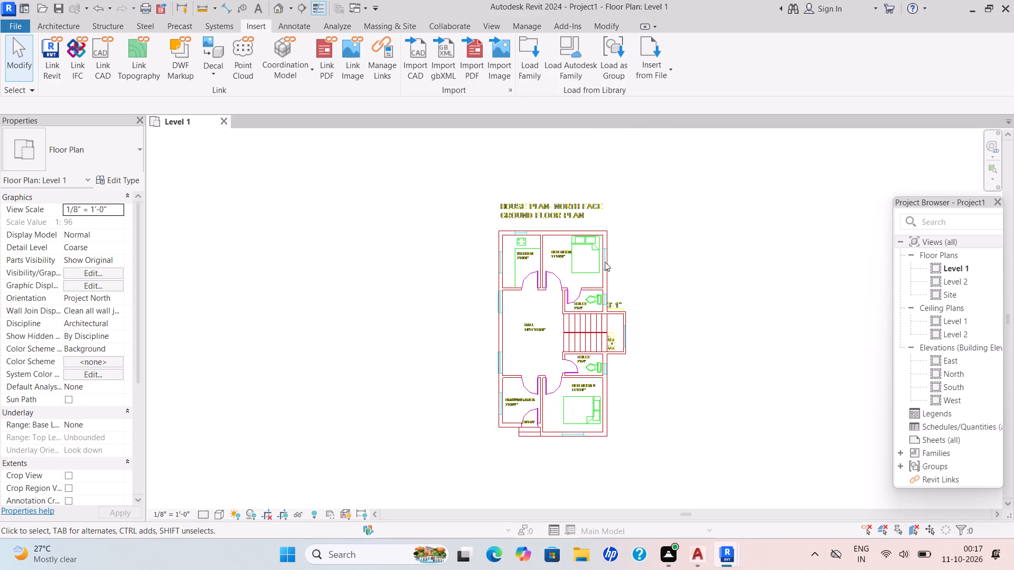
pyautogui.scroll(4, 604, 218)
pyautogui.scroll(-1, 612, 311)
pyautogui.moveTo(611, 312); pyautogui.dragTo(524, 268, button='middle')
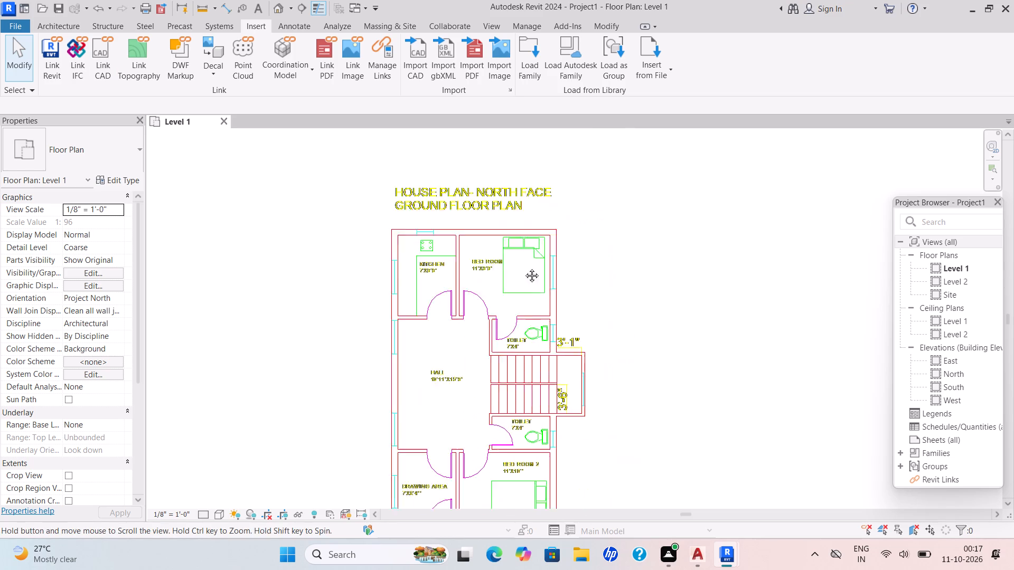
pyautogui.moveTo(524, 268); pyautogui.dragTo(491, 245, button='middle')
pyautogui.scroll(-1, 476, 279)
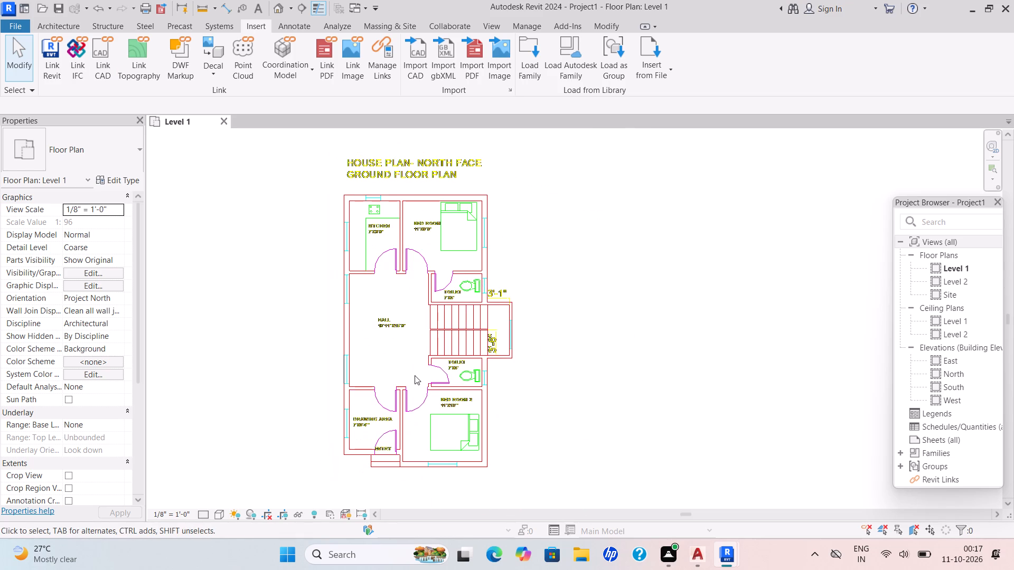
pyautogui.scroll(4, 415, 376)
pyautogui.scroll(-1, 414, 376)
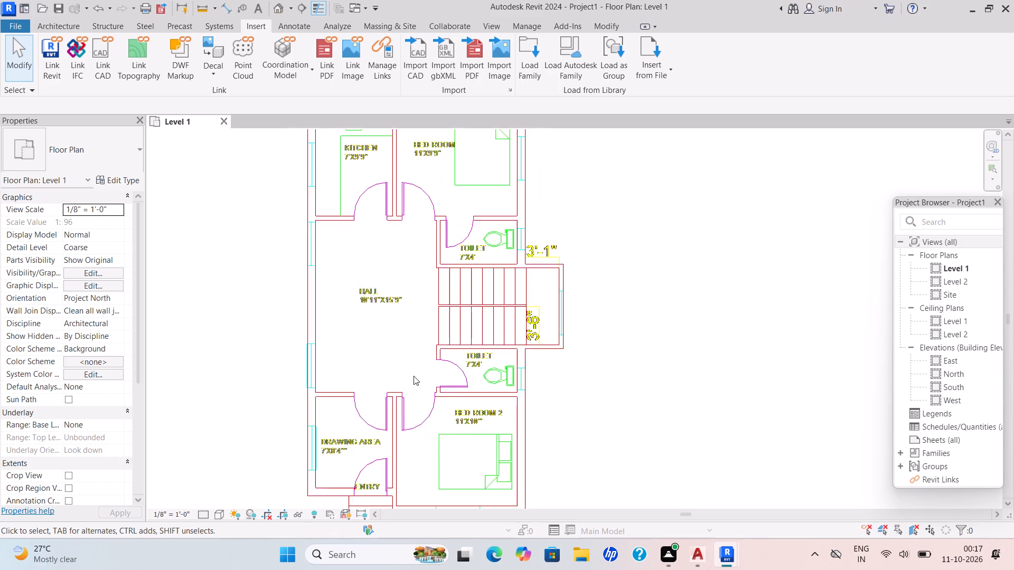
pyautogui.scroll(-1, 414, 376)
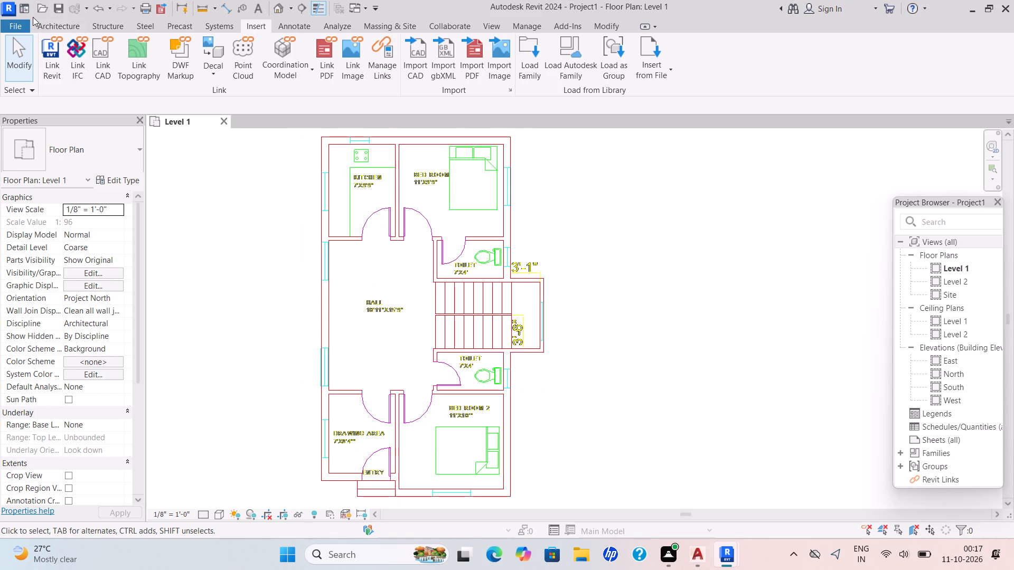
# Look through the Revit project files in the Documents folder for an existing project.
pyautogui.click(16, 28)
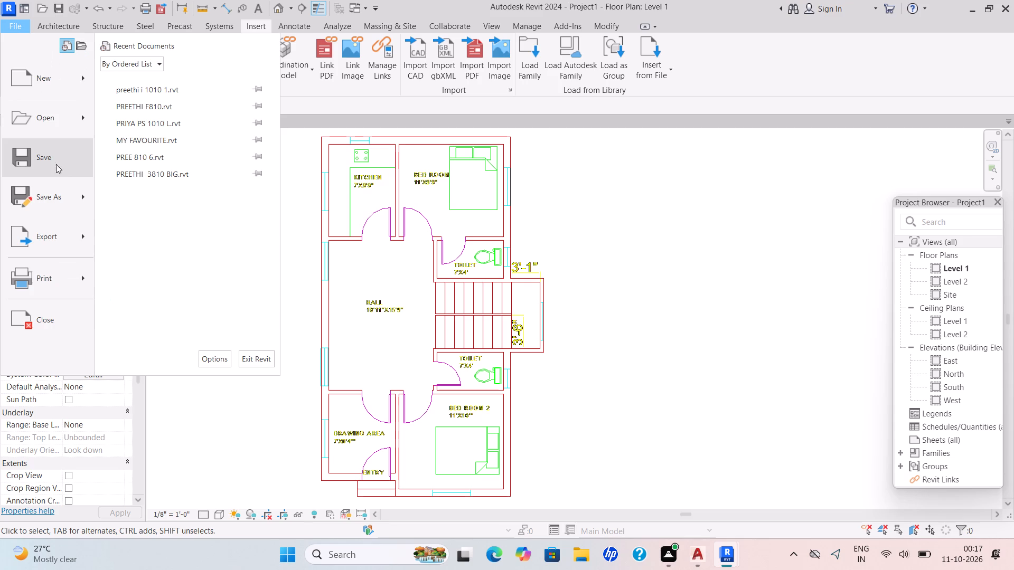
pyautogui.click(55, 122)
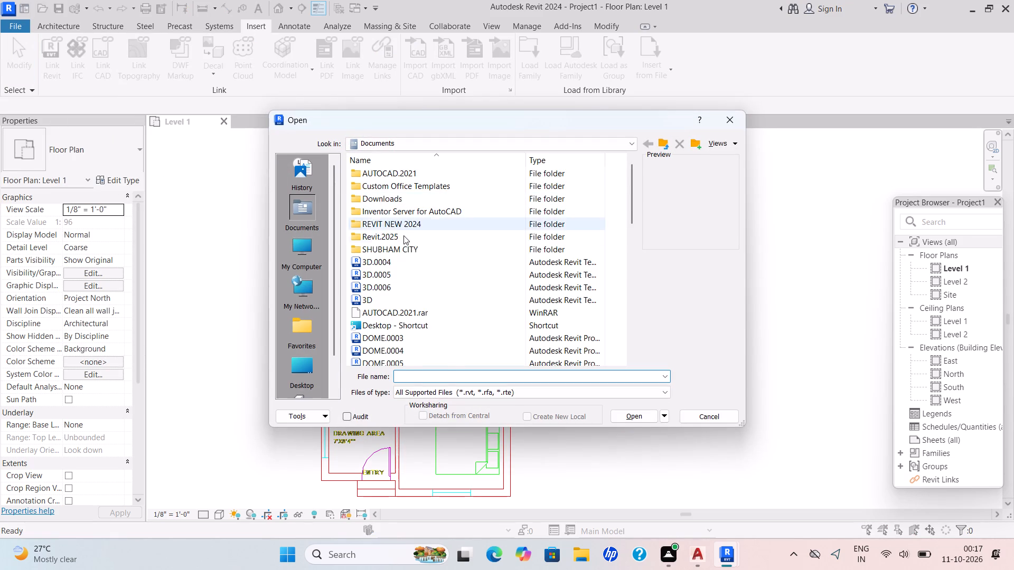
pyautogui.scroll(-12, 410, 248)
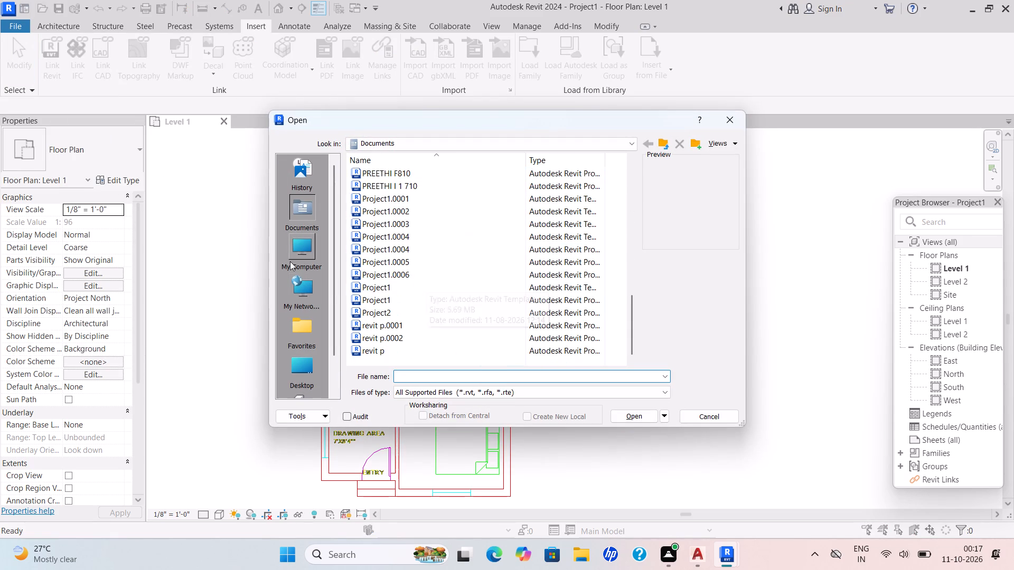
pyautogui.scroll(-10, 406, 227)
pyautogui.scroll(6, 408, 235)
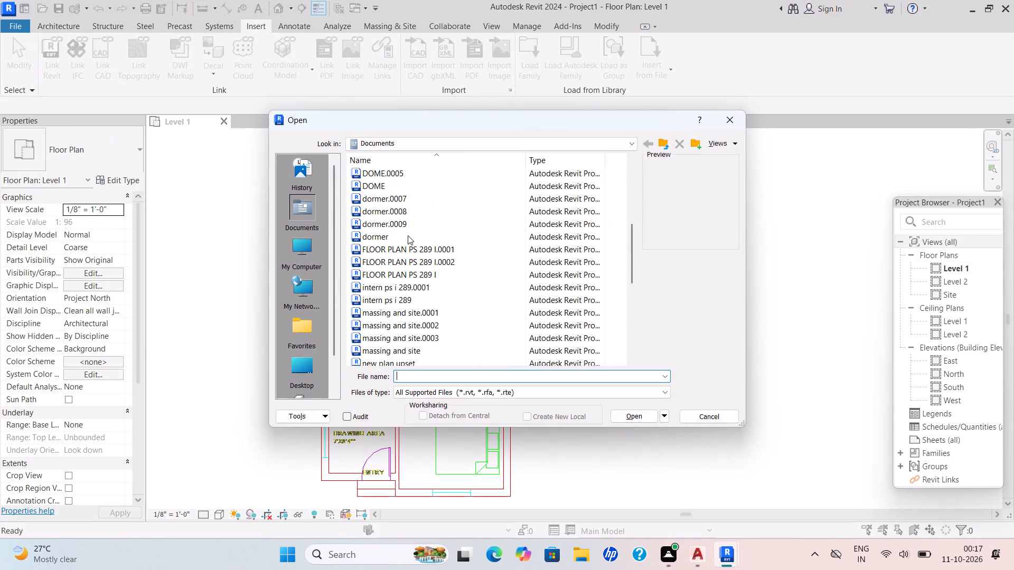
pyautogui.scroll(12, 408, 235)
pyautogui.scroll(-2, 409, 235)
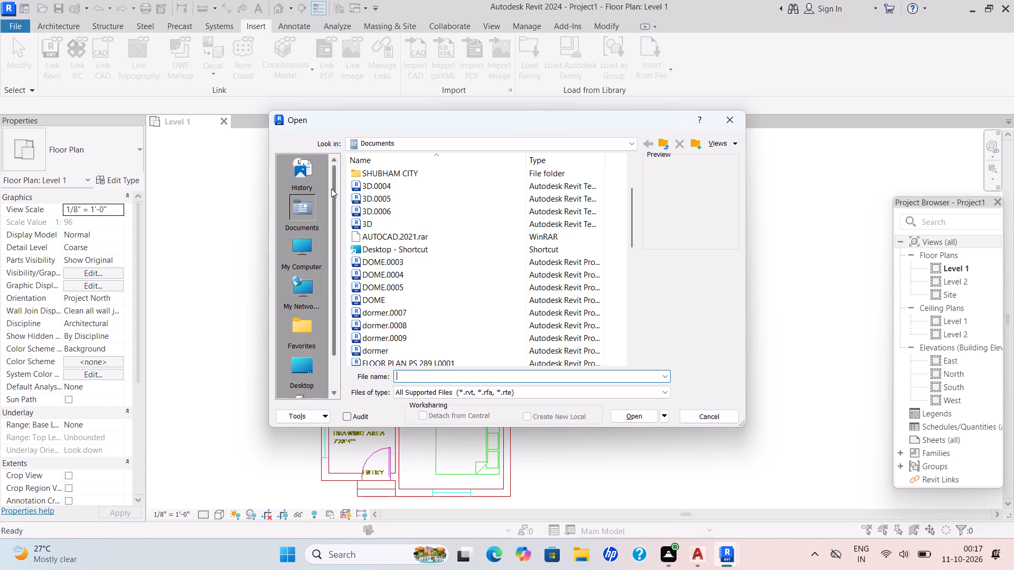
pyautogui.scroll(4, 321, 204)
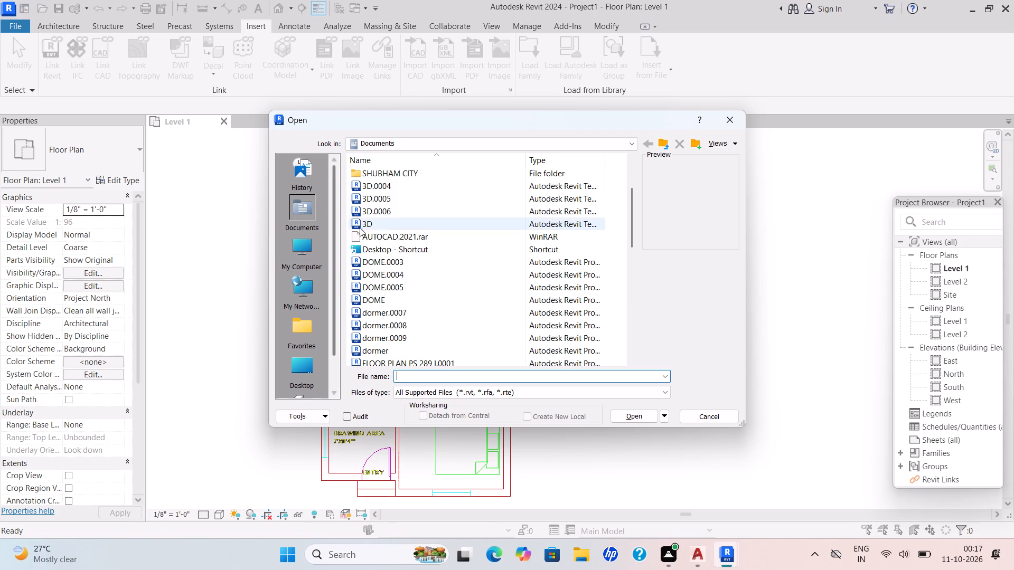
pyautogui.doubleClick(311, 218)
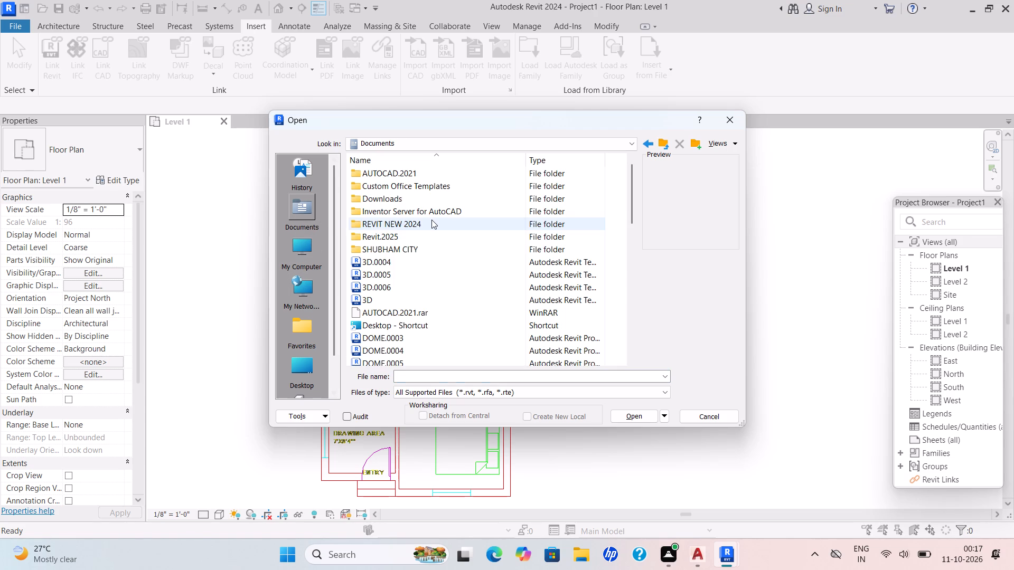
pyautogui.scroll(4, 432, 220)
pyautogui.scroll(-13, 437, 218)
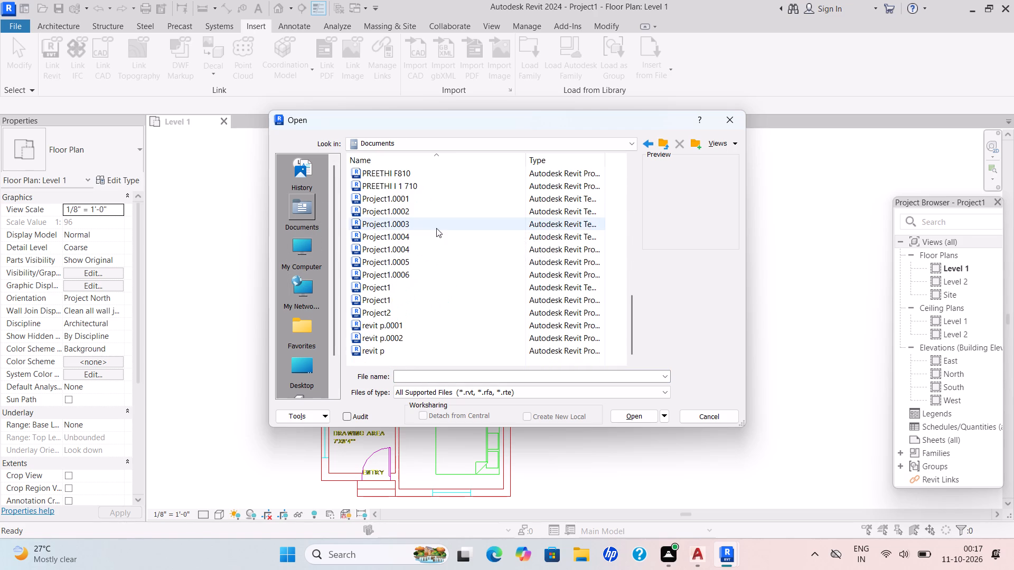
pyautogui.scroll(-4, 436, 228)
pyautogui.scroll(5, 436, 230)
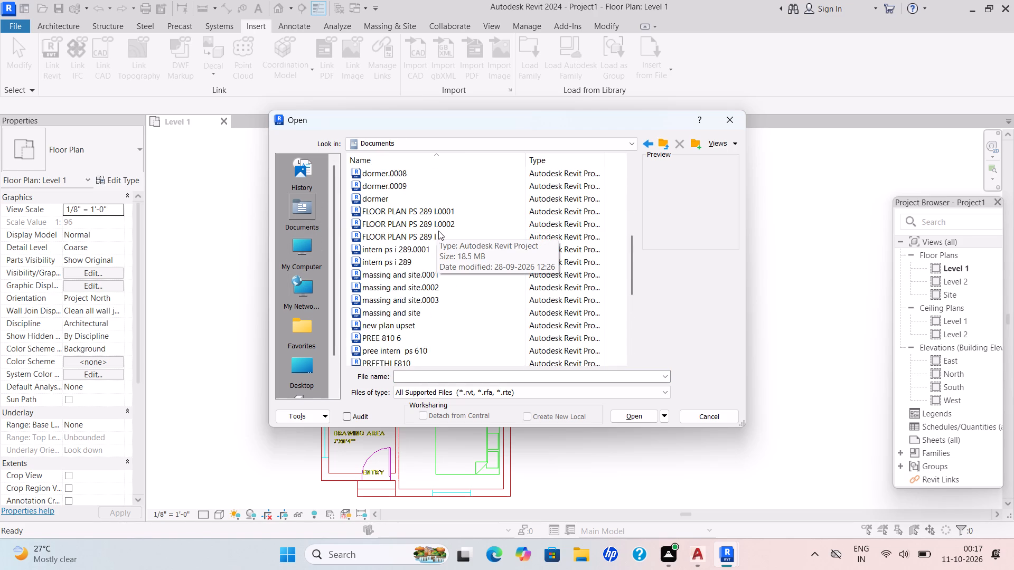
pyautogui.scroll(-1, 449, 232)
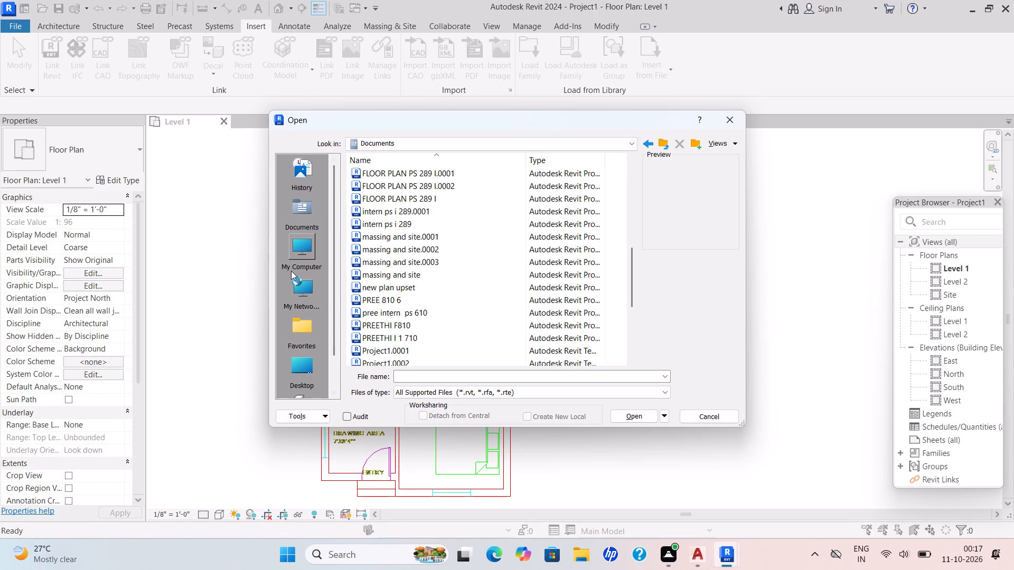
pyautogui.moveTo(299, 224); pyautogui.dragTo(305, 224)
pyautogui.scroll(-6, 405, 223)
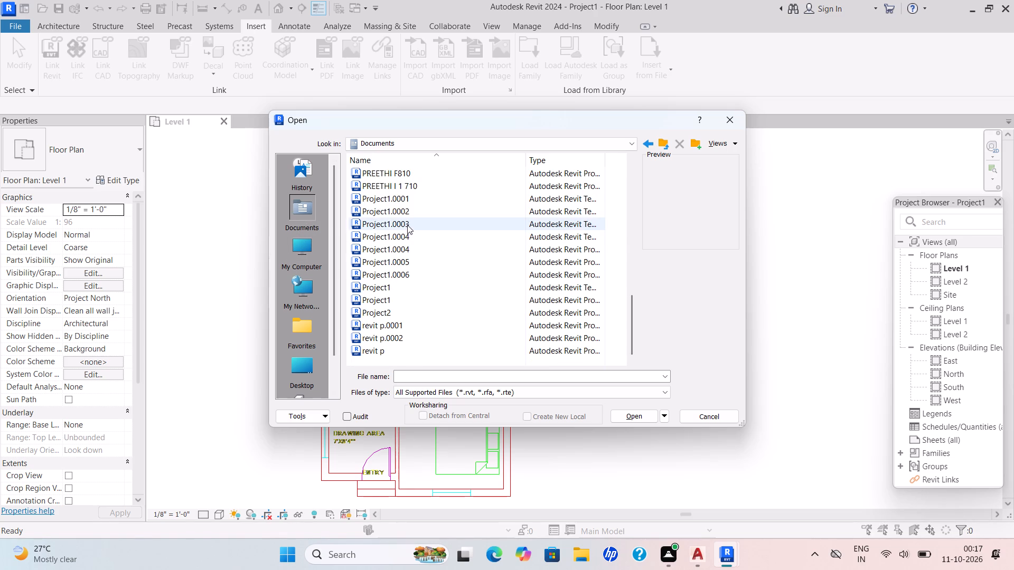
pyautogui.scroll(-3, 407, 225)
pyautogui.click(728, 119)
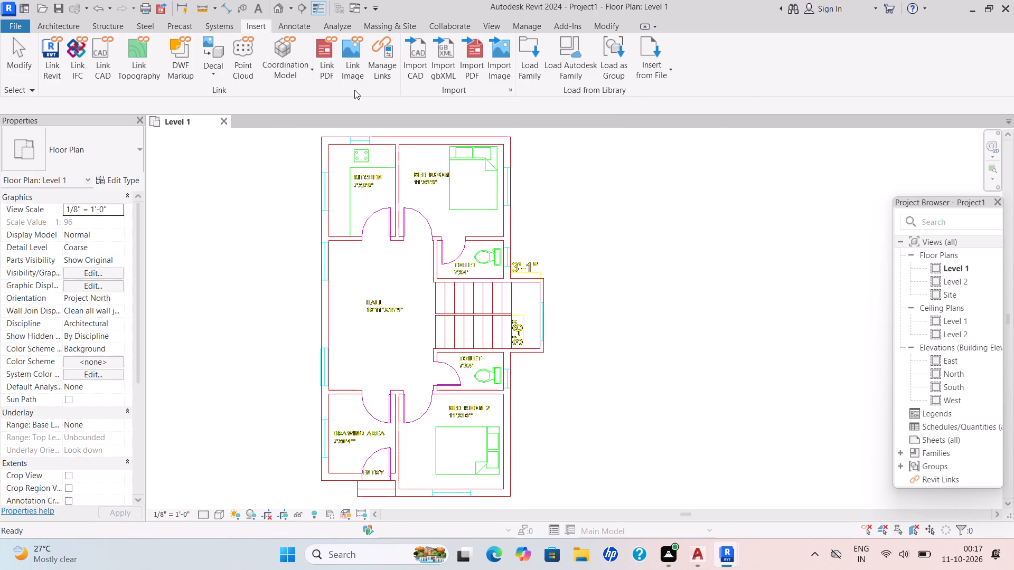
# Browse the CAD drawings available for linking in Documents and preview PREETHI I PP I1696.dwg.
pyautogui.click(97, 46)
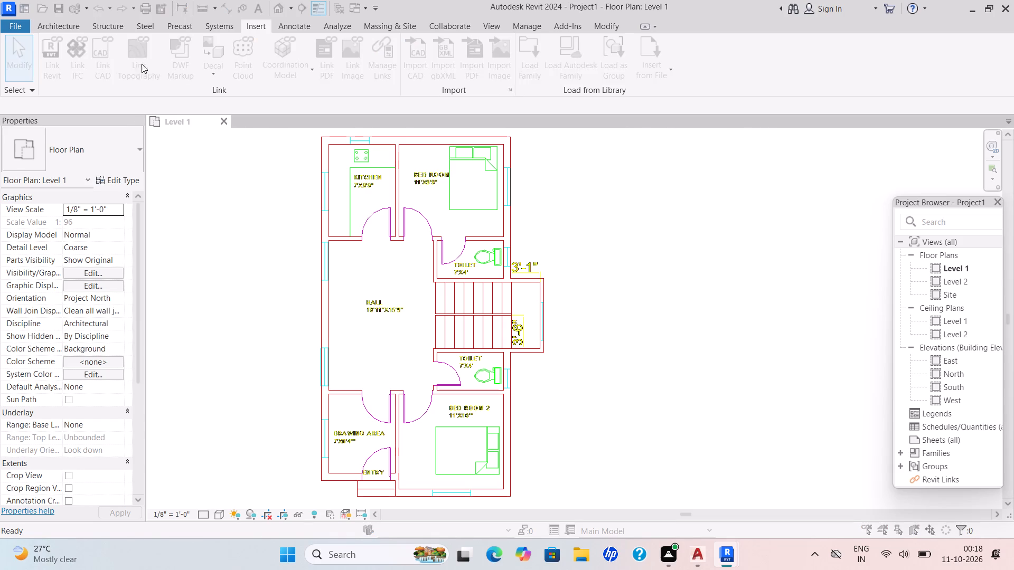
pyautogui.scroll(-7, 456, 201)
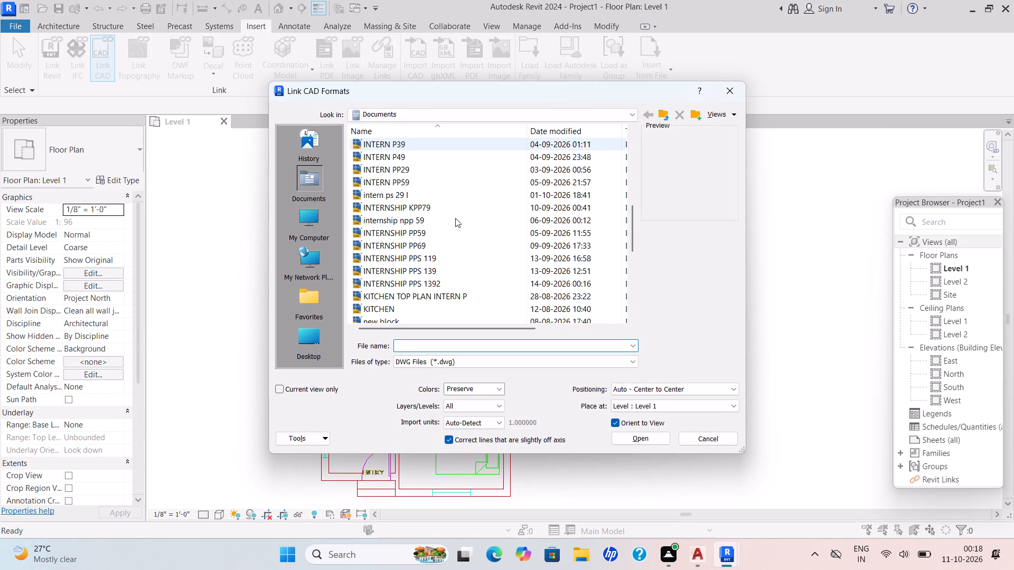
pyautogui.scroll(-2, 430, 269)
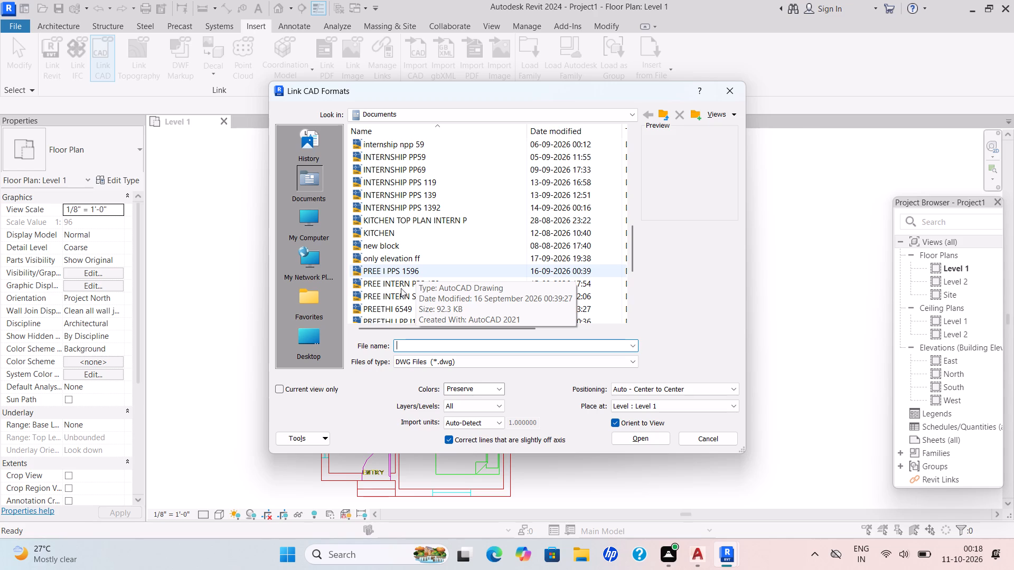
pyautogui.scroll(-1, 397, 289)
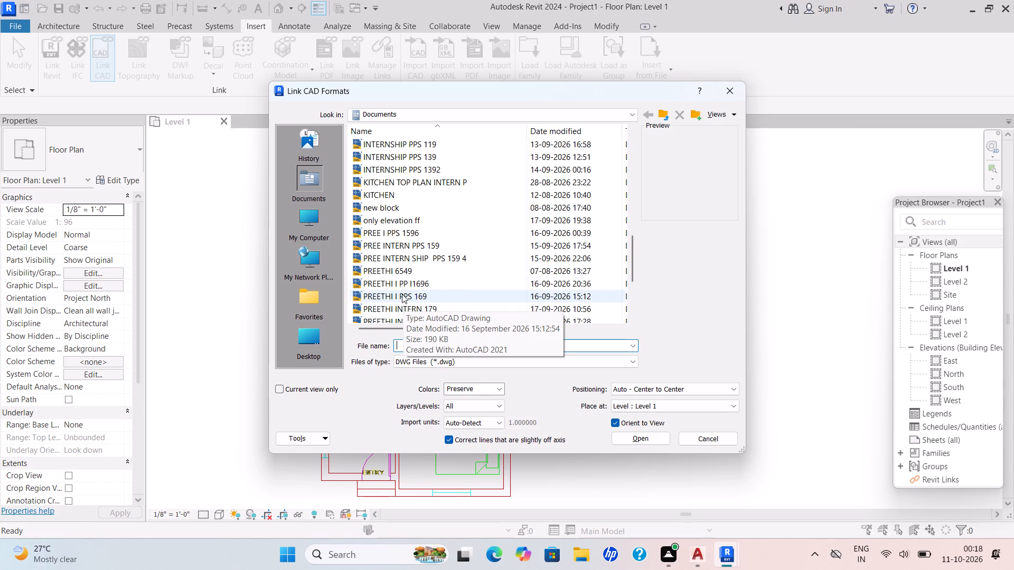
pyautogui.click(416, 281)
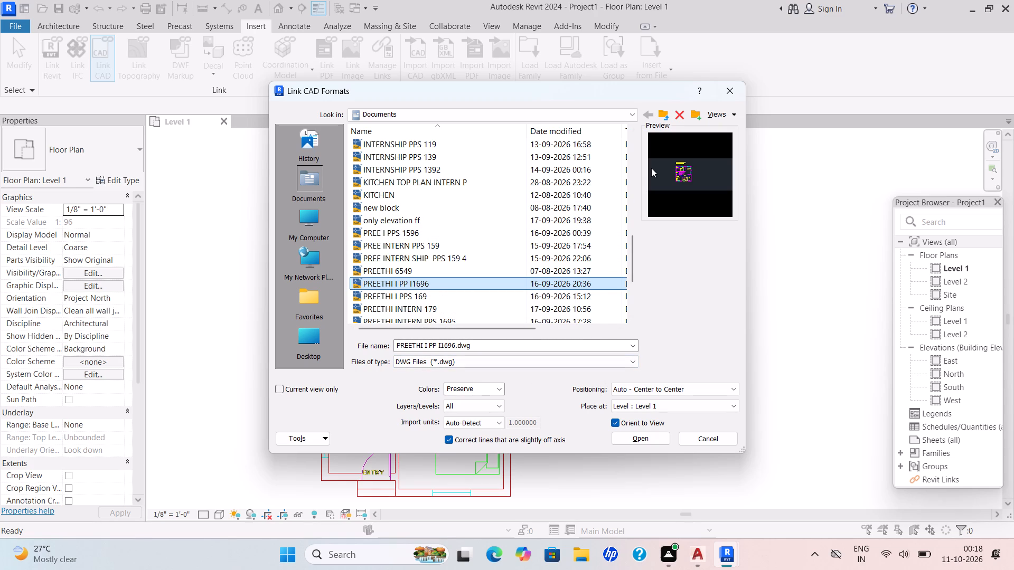
pyautogui.click(730, 92)
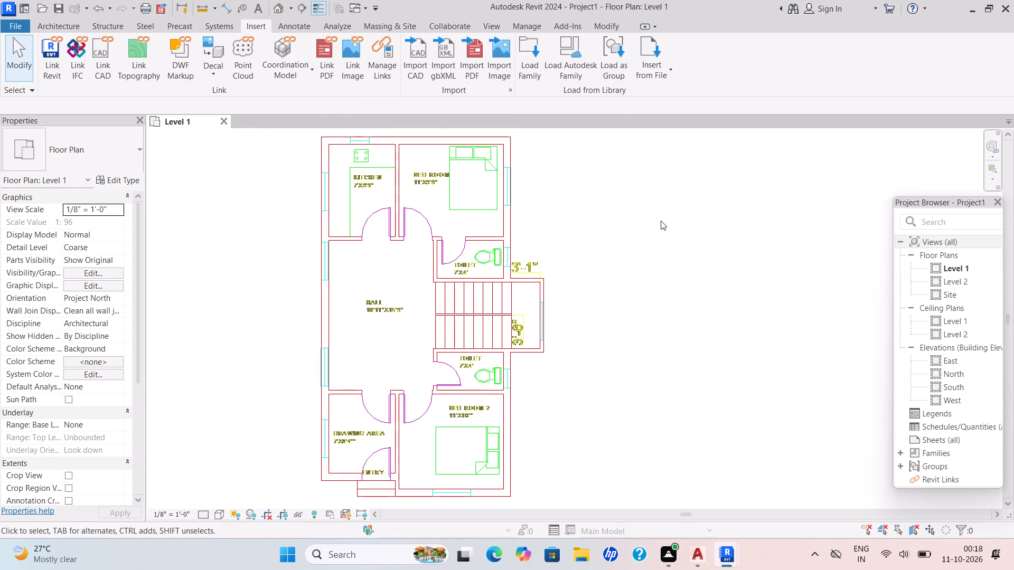
# Undo the linking of the PREETHI PPS 1697.dwg floor plan.
pyautogui.hotkey('ctrl', 'z')
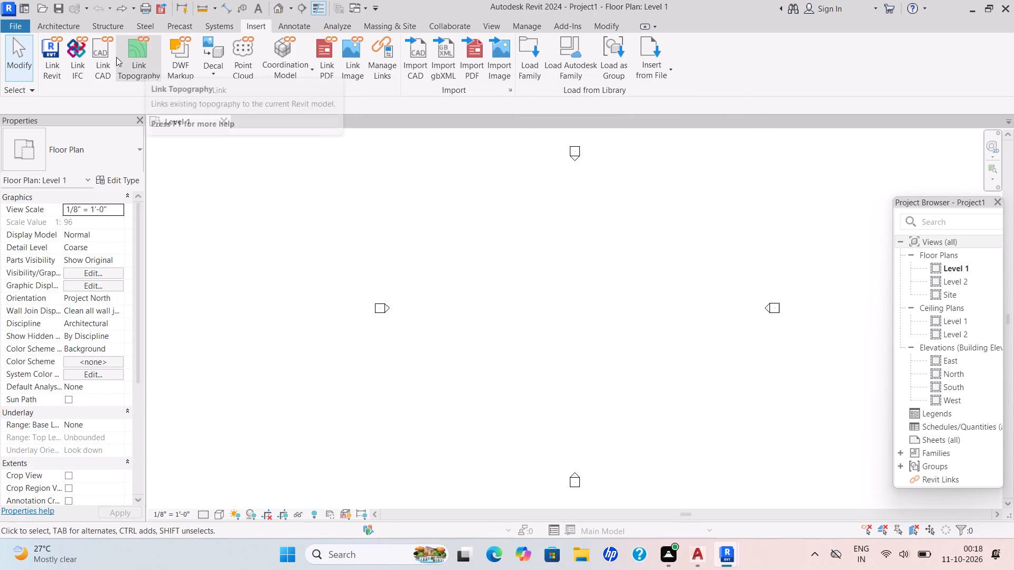
# Link the north-face ground floor plan PREETHI I PP I1696.dwg from Documents, positioned Auto - Center to Center at Level 1.
pyautogui.click(104, 60)
pyautogui.scroll(-2, 408, 236)
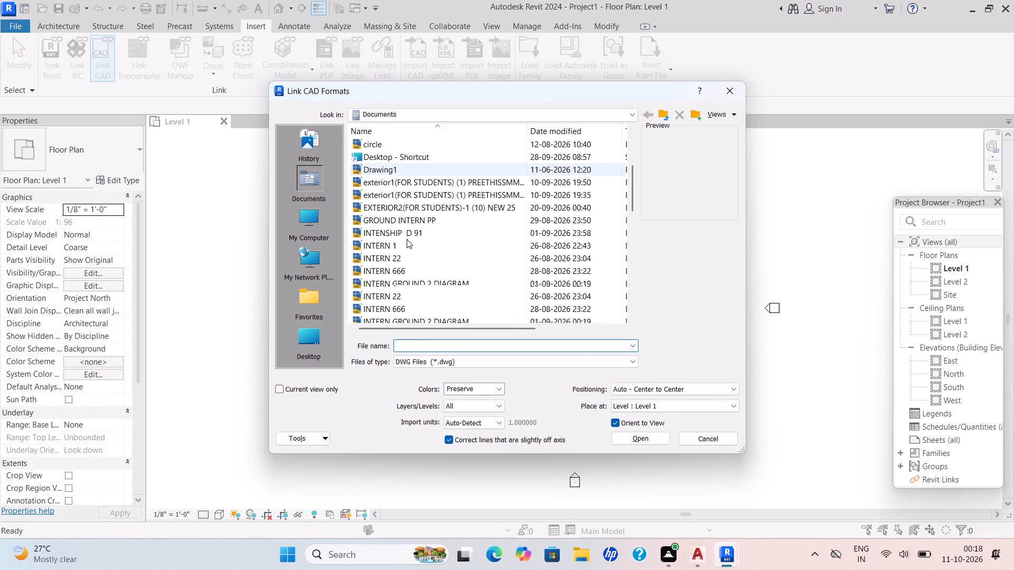
pyautogui.scroll(-13, 407, 239)
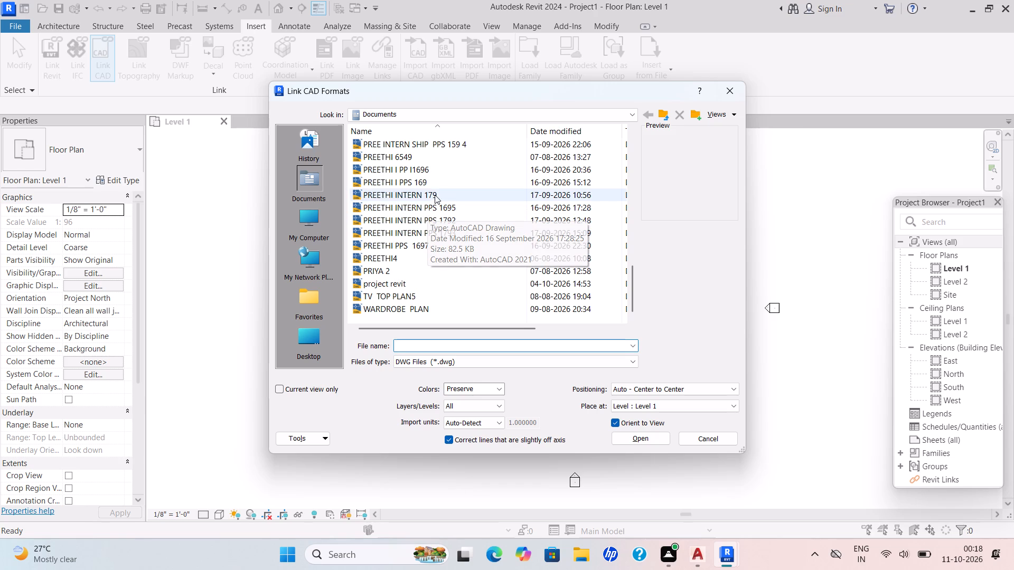
pyautogui.click(443, 165)
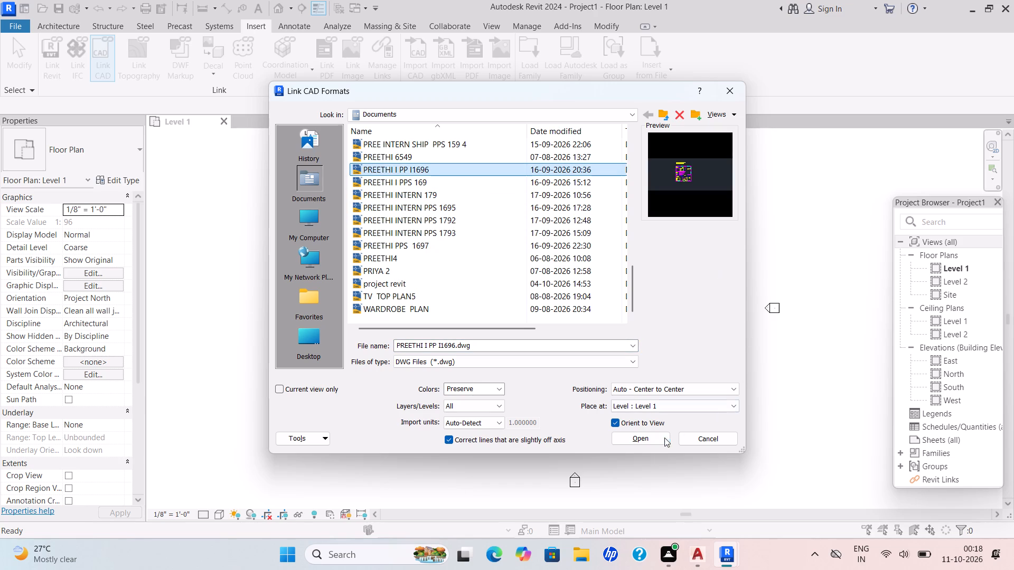
pyautogui.click(646, 436)
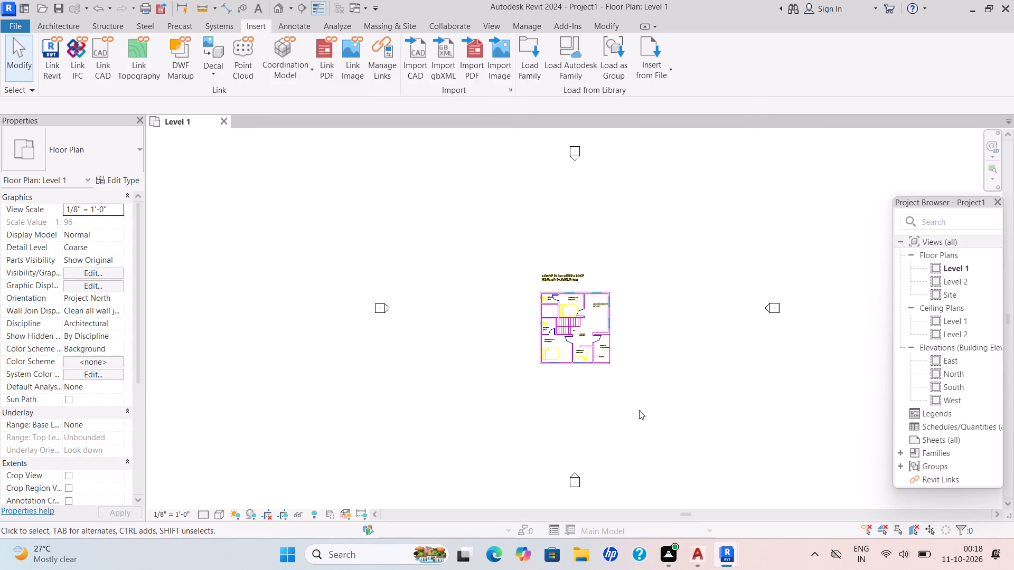
pyautogui.scroll(9, 609, 317)
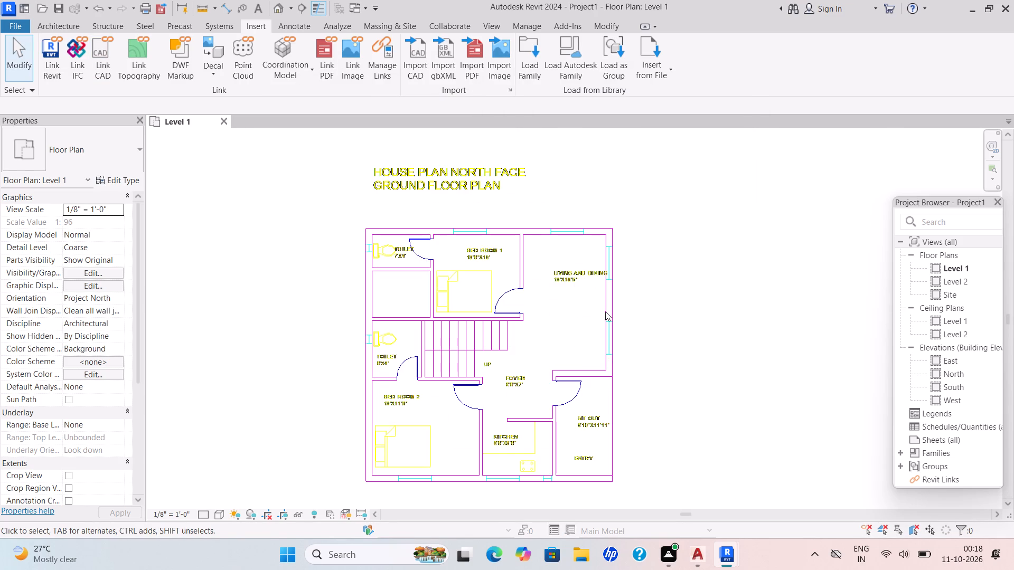
pyautogui.moveTo(534, 279); pyautogui.dragTo(517, 263, button='middle')
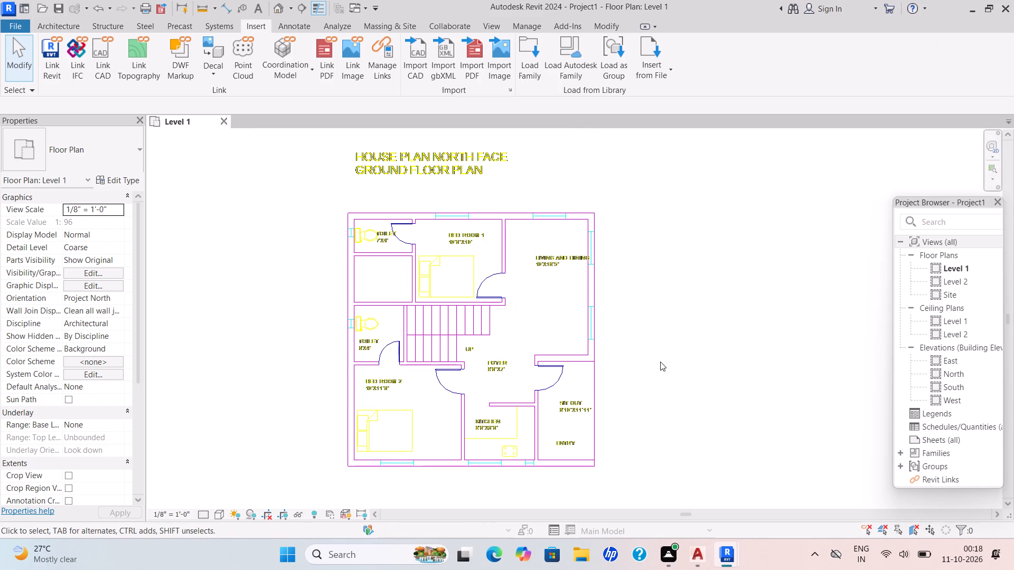
# Save the project to the Desktop as PRIYA 1110 PS.
pyautogui.click(13, 21)
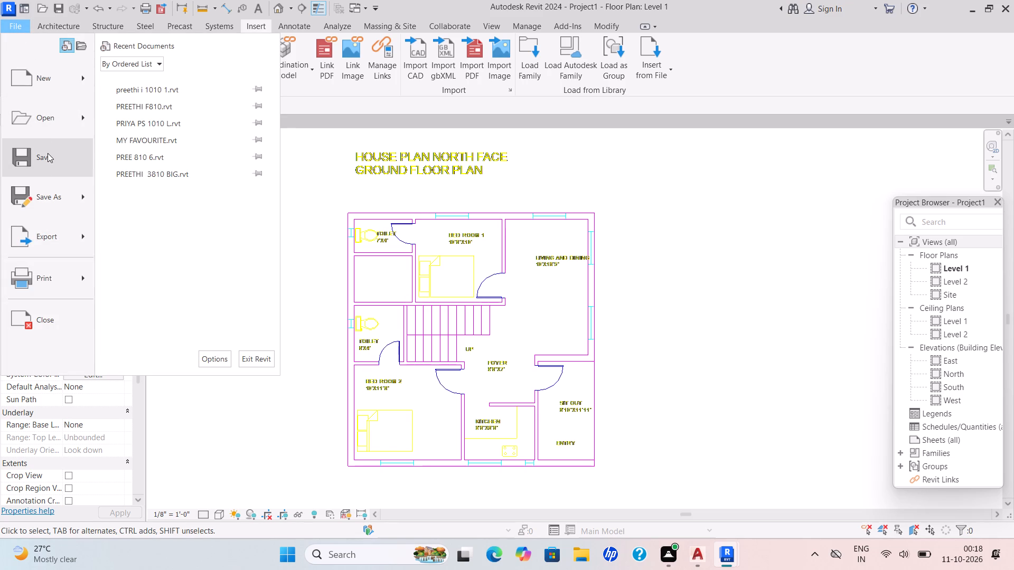
pyautogui.click(46, 197)
pyautogui.click(155, 154)
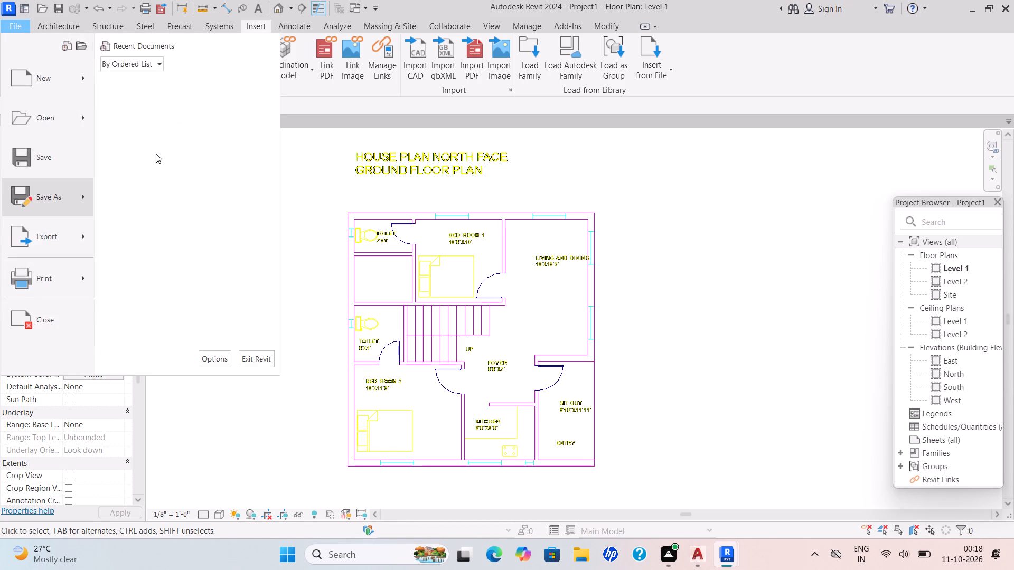
pyautogui.scroll(-7, 314, 282)
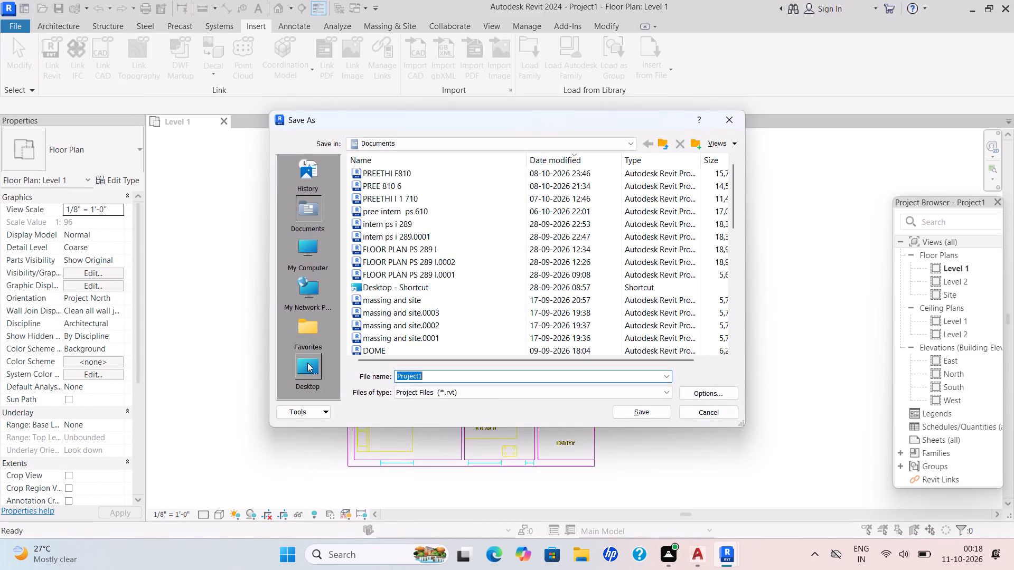
pyautogui.tripleClick(309, 383)
pyautogui.click(426, 378)
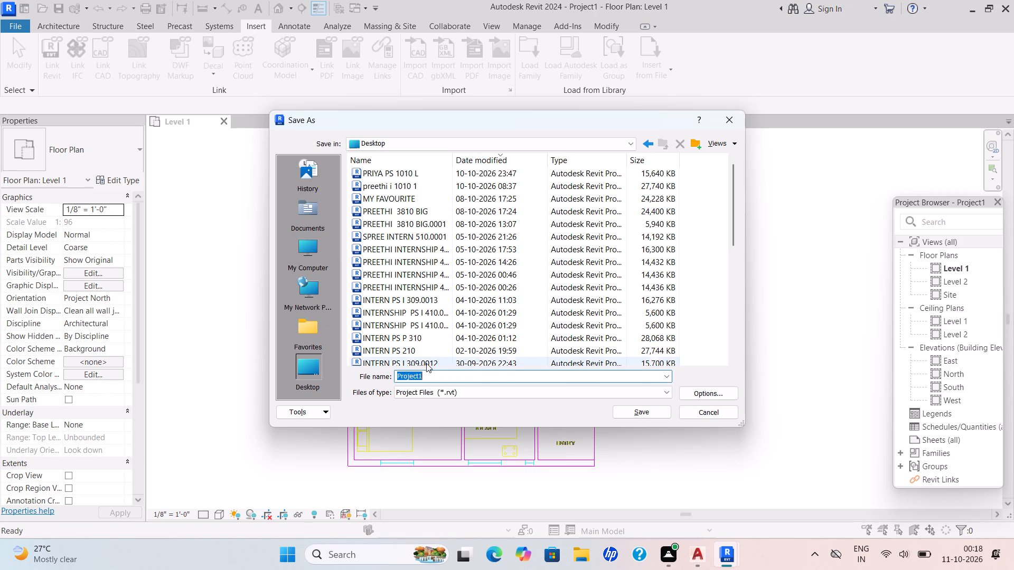
pyautogui.press('BackSpace')
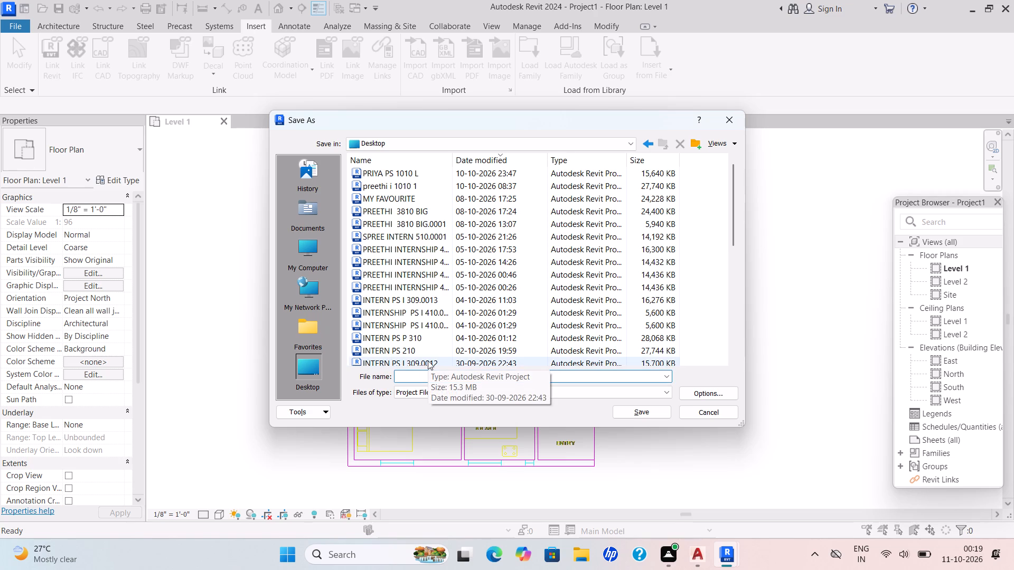
pyautogui.write('PRIYA')
pyautogui.press('space')
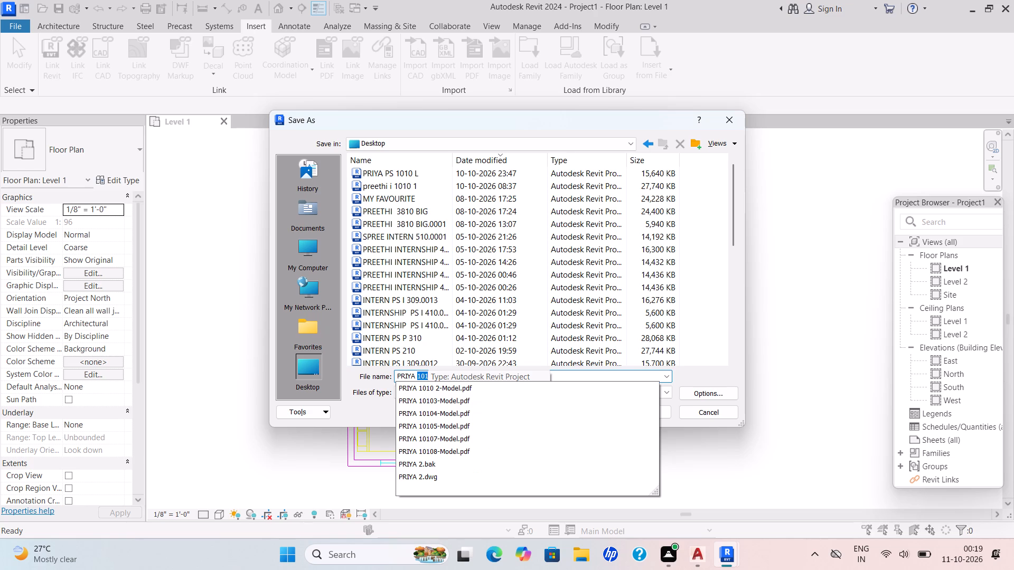
pyautogui.write('11')
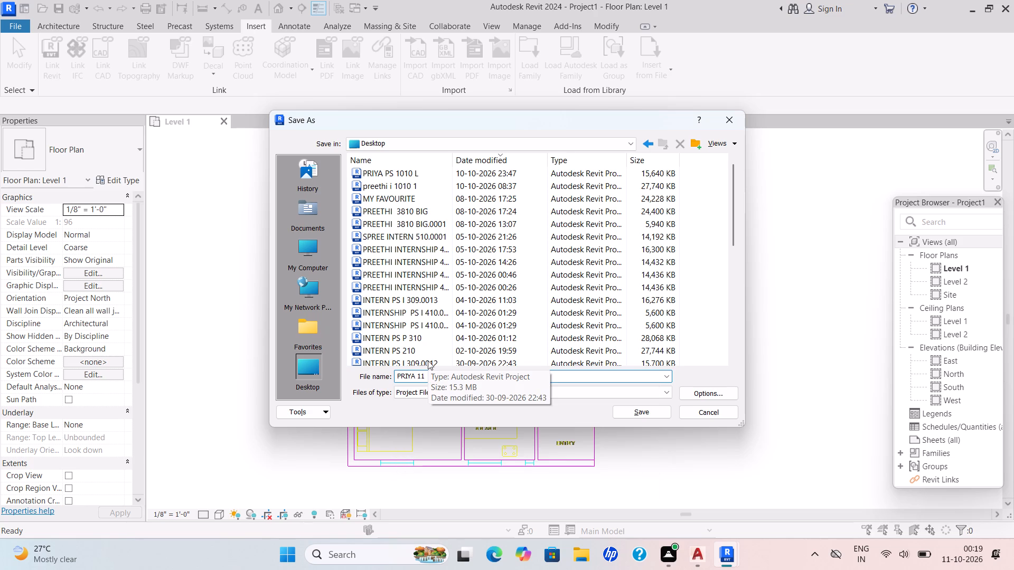
pyautogui.press('1')
pyautogui.press('0')
pyautogui.press('space')
pyautogui.press('space')
pyautogui.write('PS')
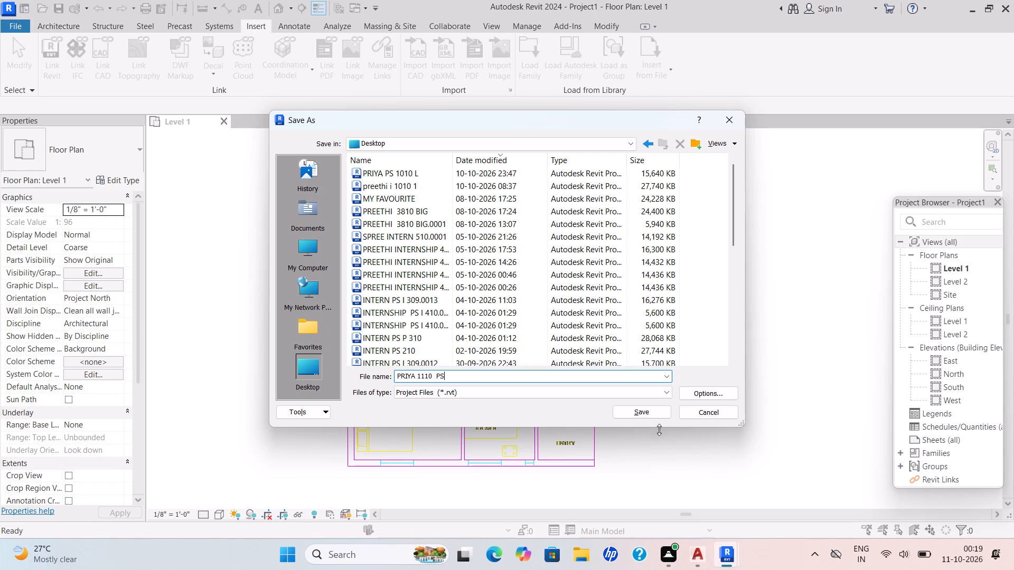
pyautogui.click(653, 416)
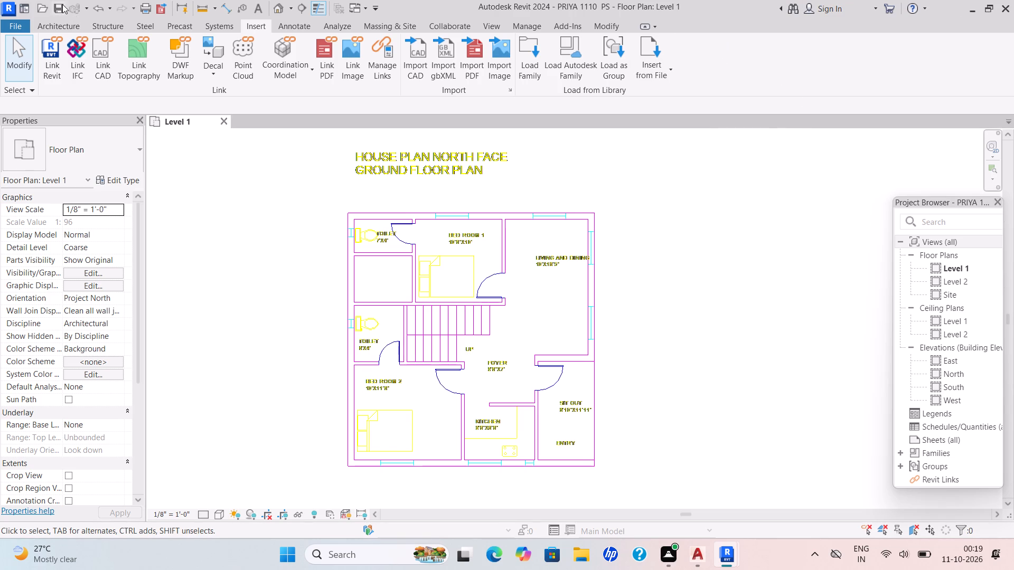
# Duplicate the Generic - 8" basic wall as type WALL 9" and set its structure thickness to 9".
pyautogui.click(72, 22)
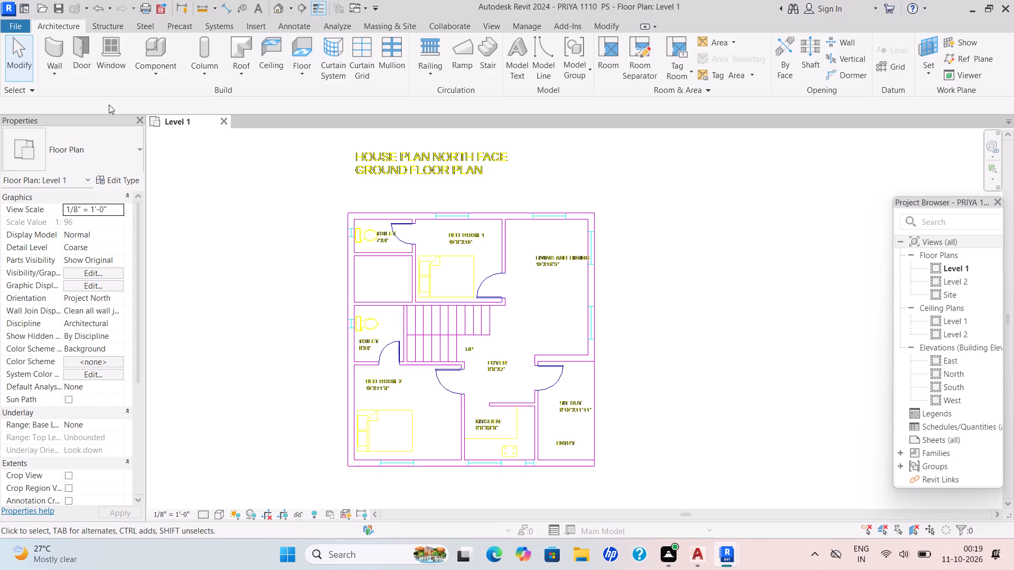
pyautogui.click(55, 63)
pyautogui.click(99, 95)
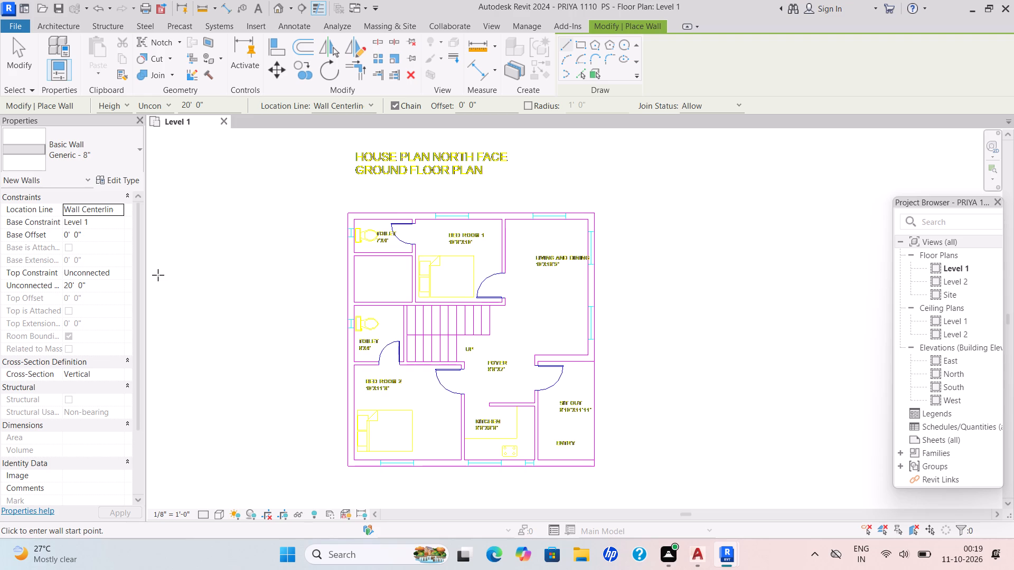
pyautogui.click(116, 184)
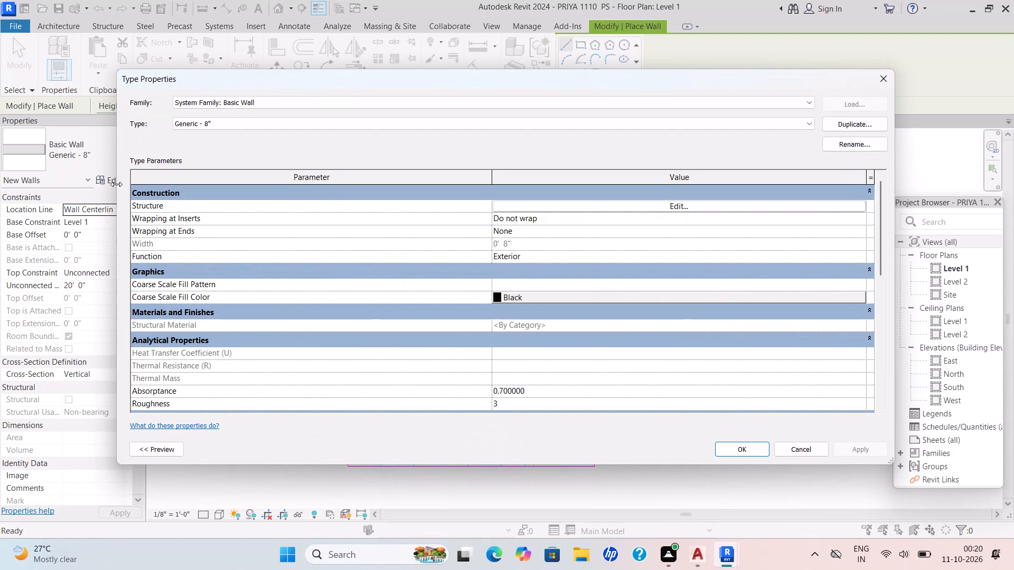
pyautogui.click(866, 131)
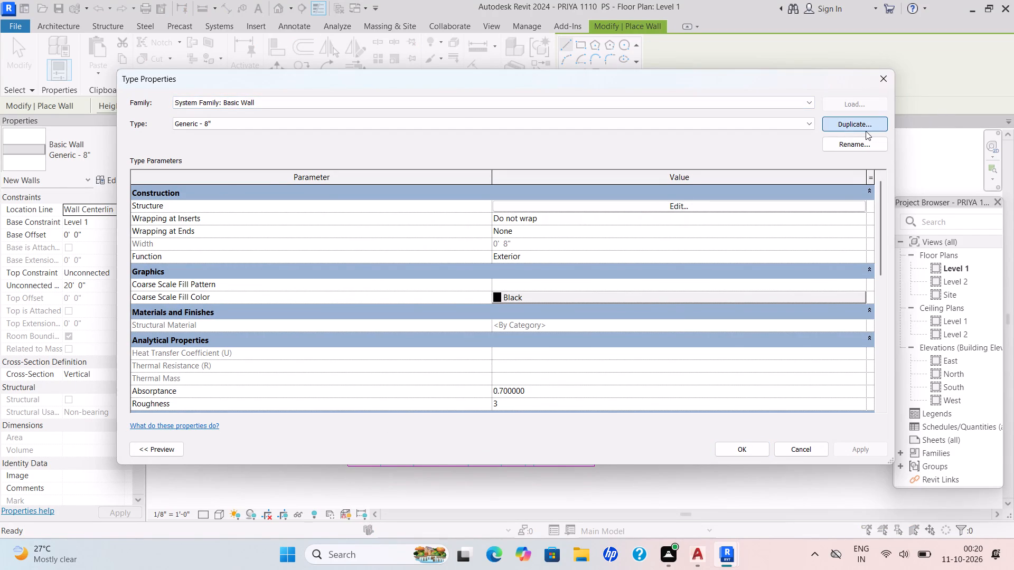
pyautogui.press('BackSpace')
pyautogui.write('WALL 9"')
pyautogui.press('Return')
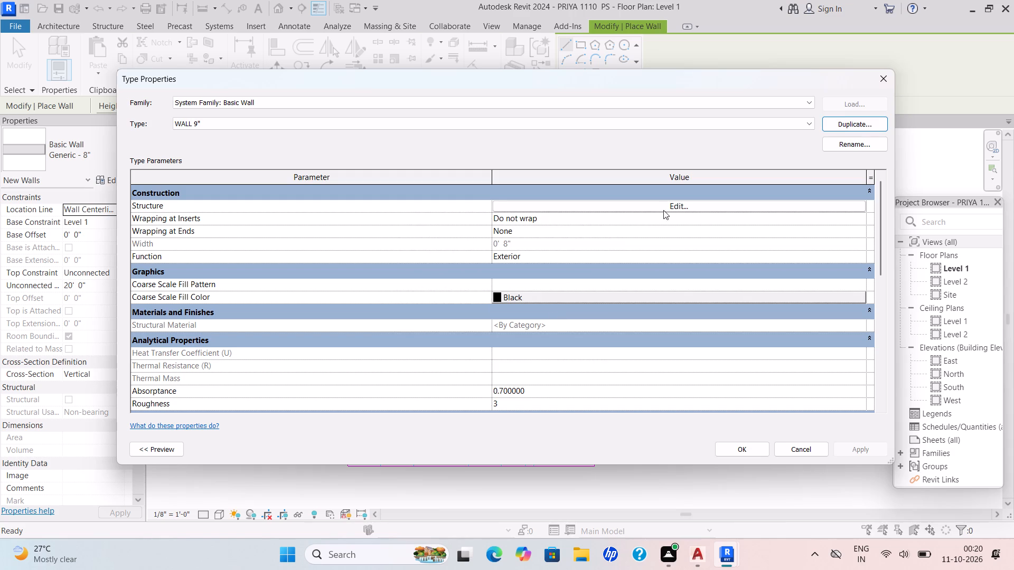
pyautogui.click(671, 206)
pyautogui.moveTo(494, 199); pyautogui.dragTo(444, 212)
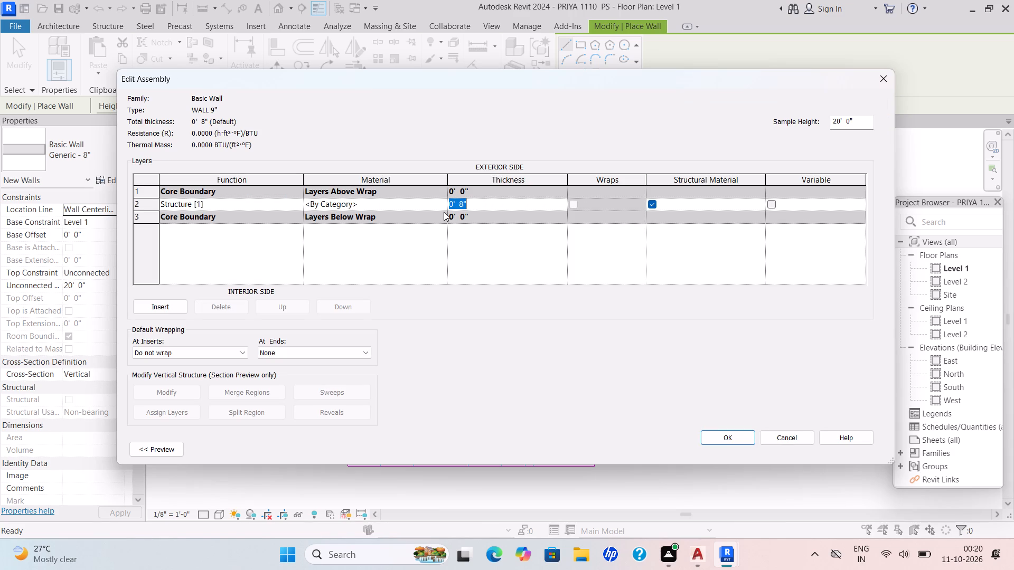
pyautogui.press('BackSpace')
pyautogui.write('9"')
pyautogui.press('Return')
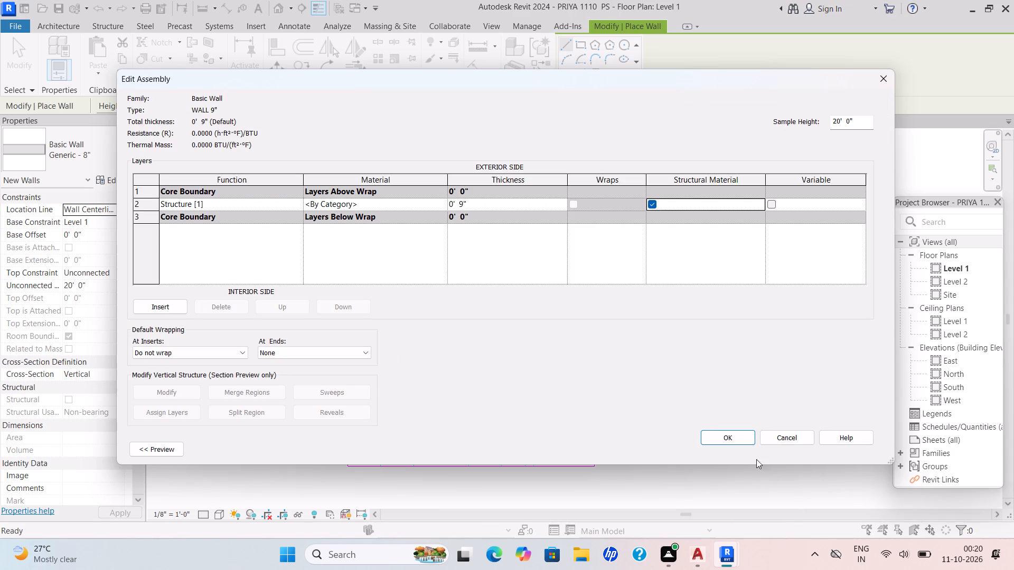
pyautogui.click(740, 442)
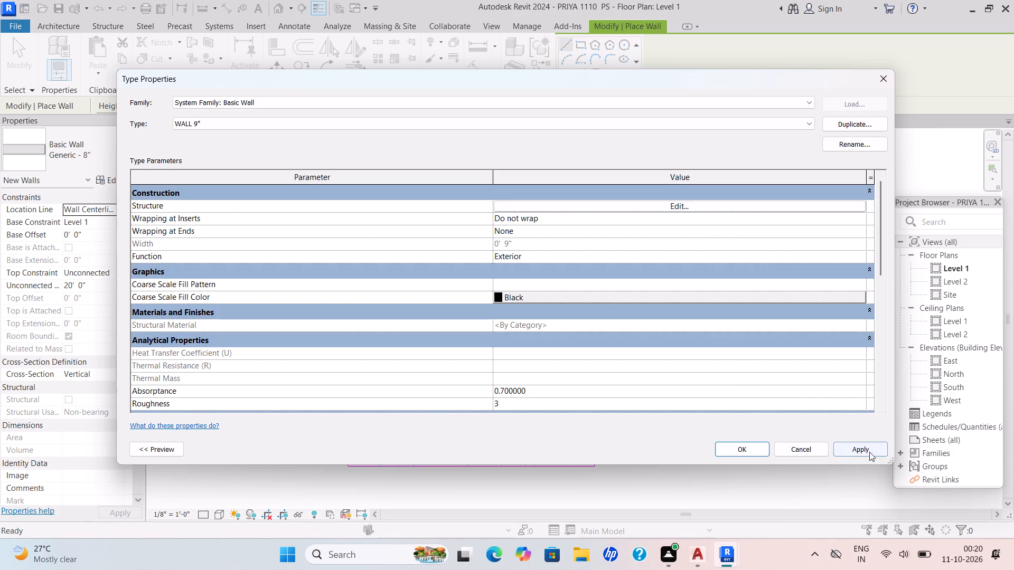
pyautogui.click(867, 448)
pyautogui.click(740, 446)
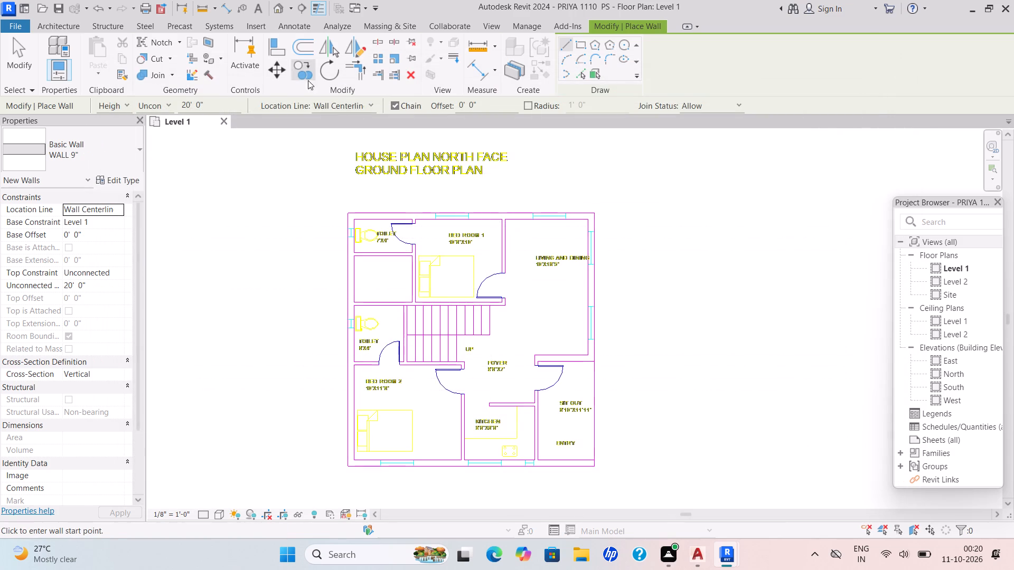
# Set the new walls' location line to Finish Face: Interior and their unconnected height to 10'.
pyautogui.click(111, 212)
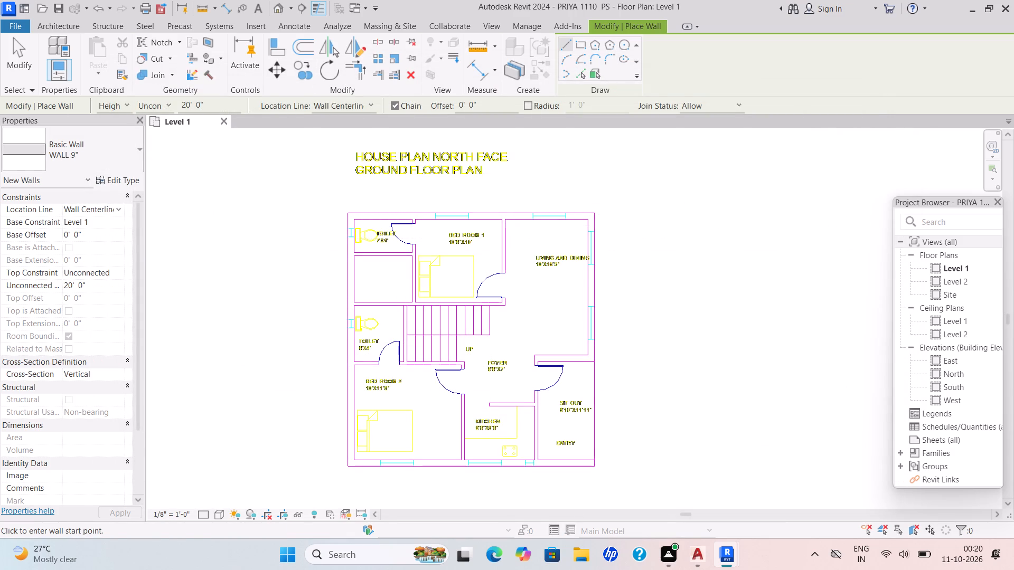
pyautogui.click(117, 210)
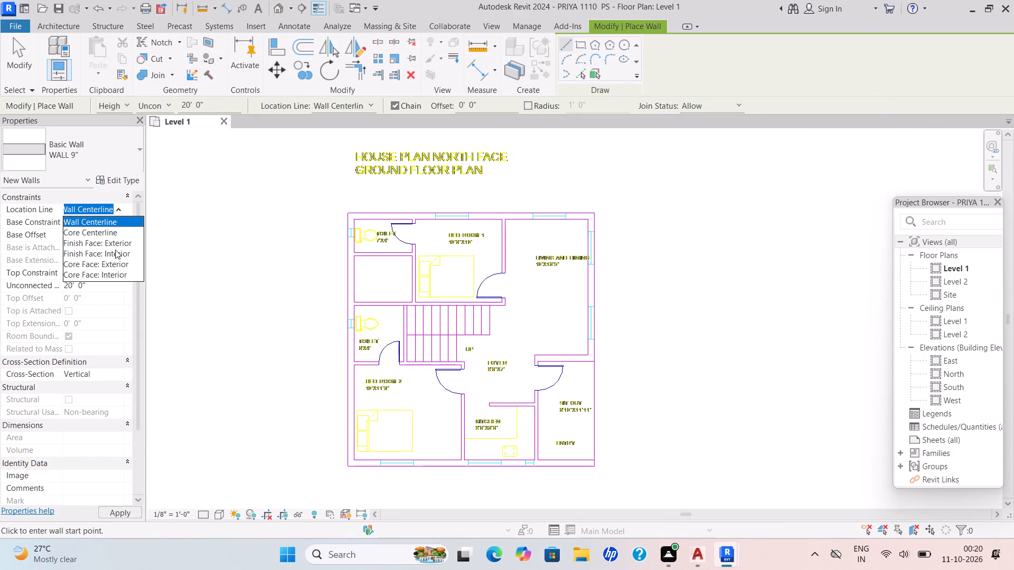
pyautogui.click(115, 250)
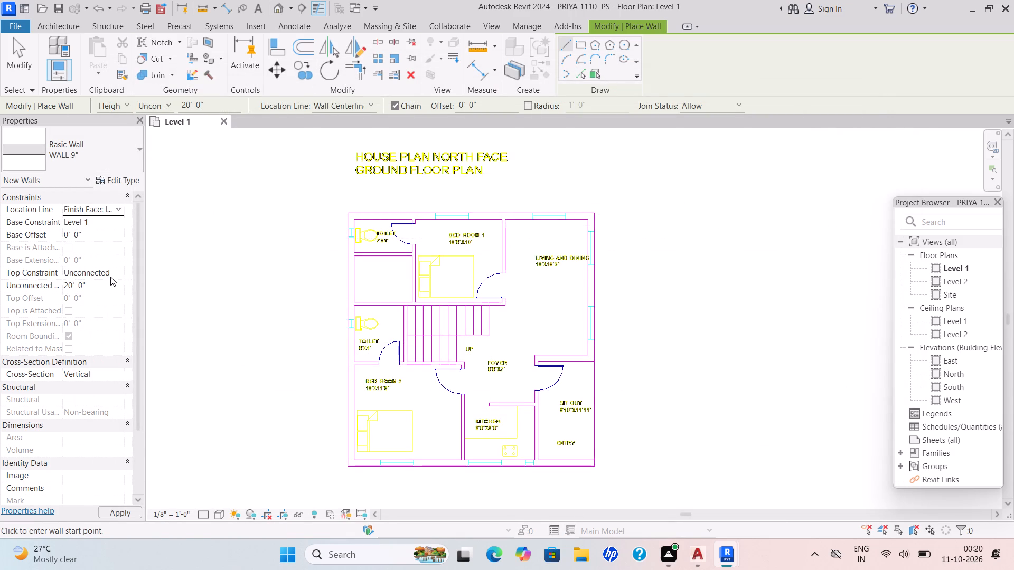
pyautogui.moveTo(104, 284); pyautogui.dragTo(70, 290)
pyautogui.moveTo(94, 290); pyautogui.dragTo(63, 295)
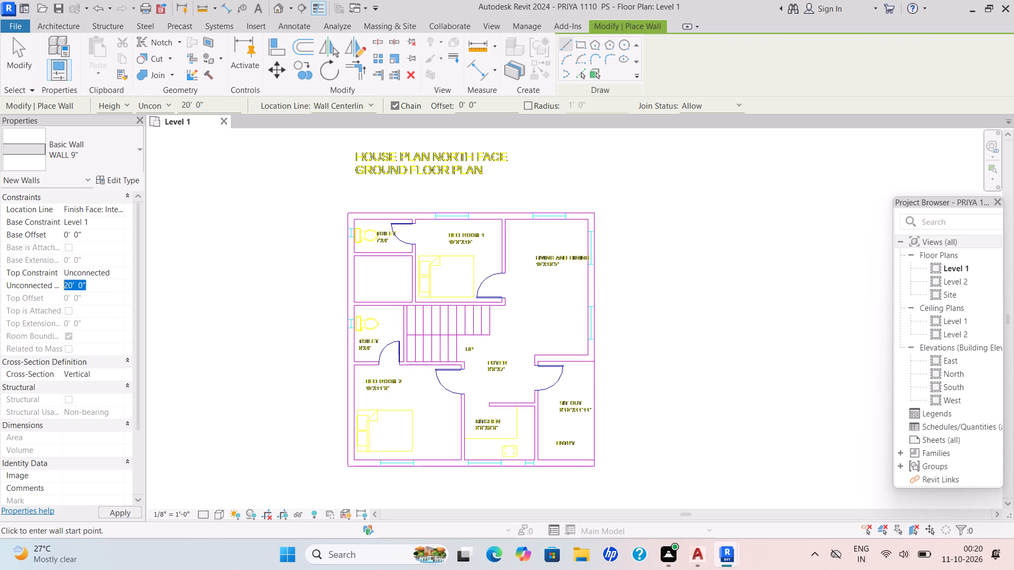
pyautogui.moveTo(63, 295); pyautogui.dragTo(42, 297)
pyautogui.press('BackSpace')
pyautogui.write("10'")
pyautogui.press('Return')
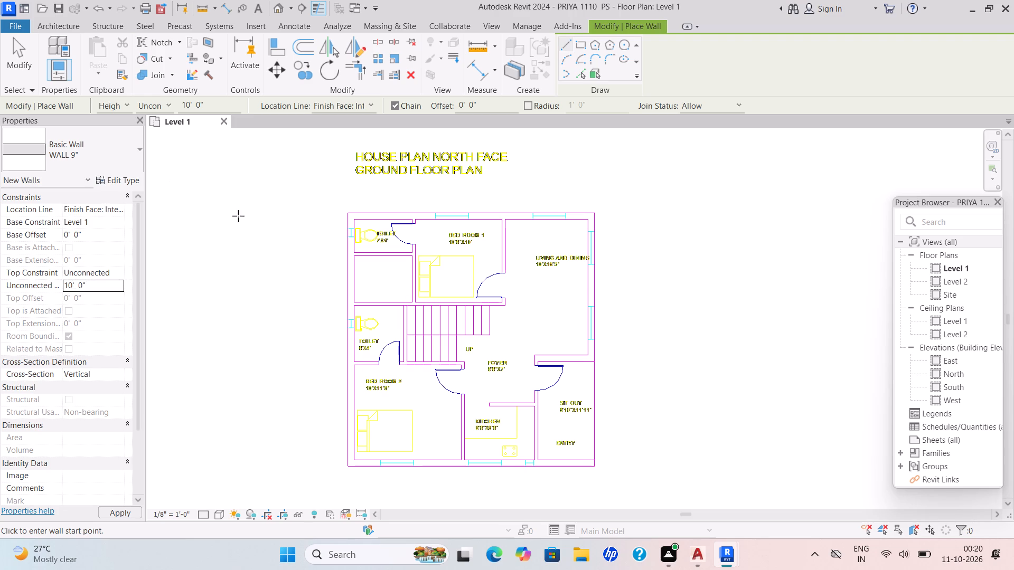
# Draw the plan's upper outer wall, 29'-9" long, from the toilet corner to the living and dining corner, flipped inside the outline.
pyautogui.scroll(5, 415, 215)
pyautogui.click(335, 213)
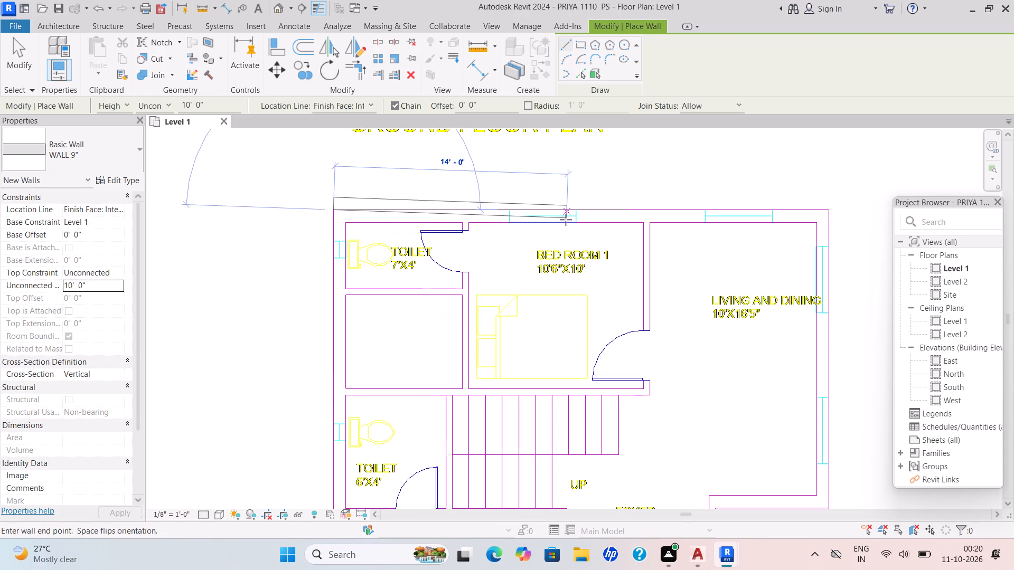
pyautogui.press('space')
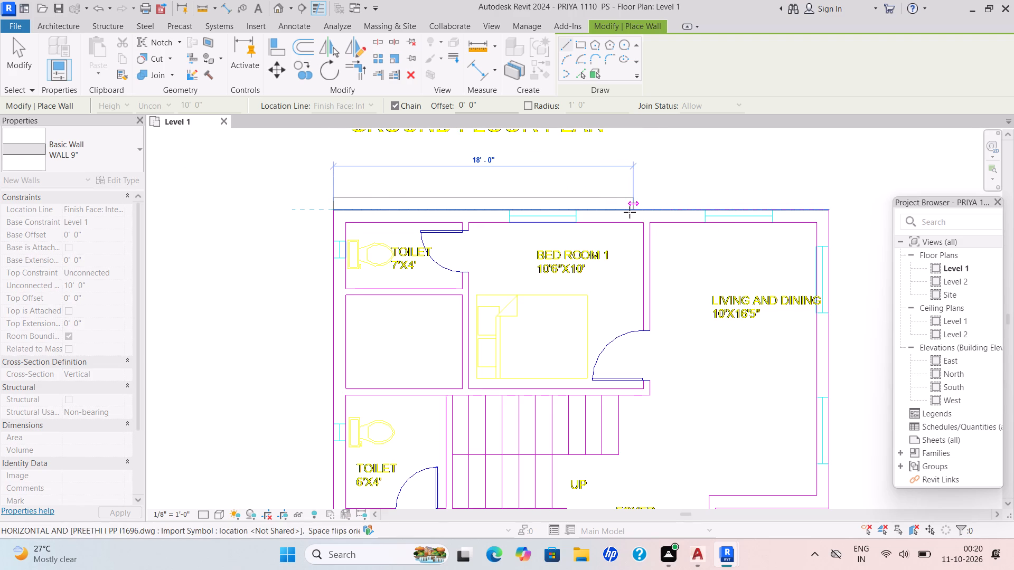
pyautogui.scroll(-1, 628, 211)
pyautogui.moveTo(616, 210); pyautogui.dragTo(614, 209, button='middle')
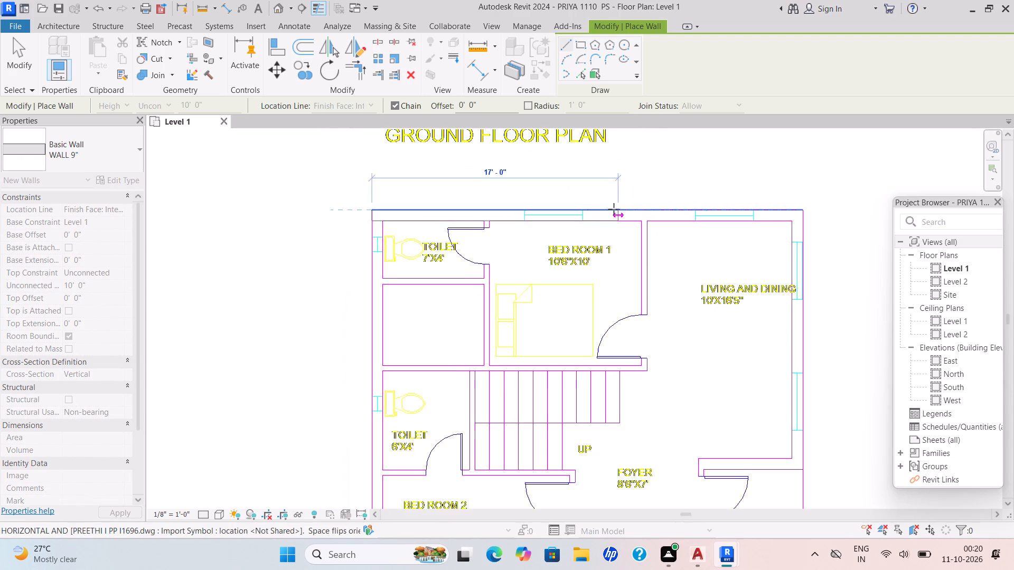
pyautogui.moveTo(614, 209); pyautogui.dragTo(482, 208, button='middle')
pyautogui.moveTo(671, 208); pyautogui.dragTo(670, 216)
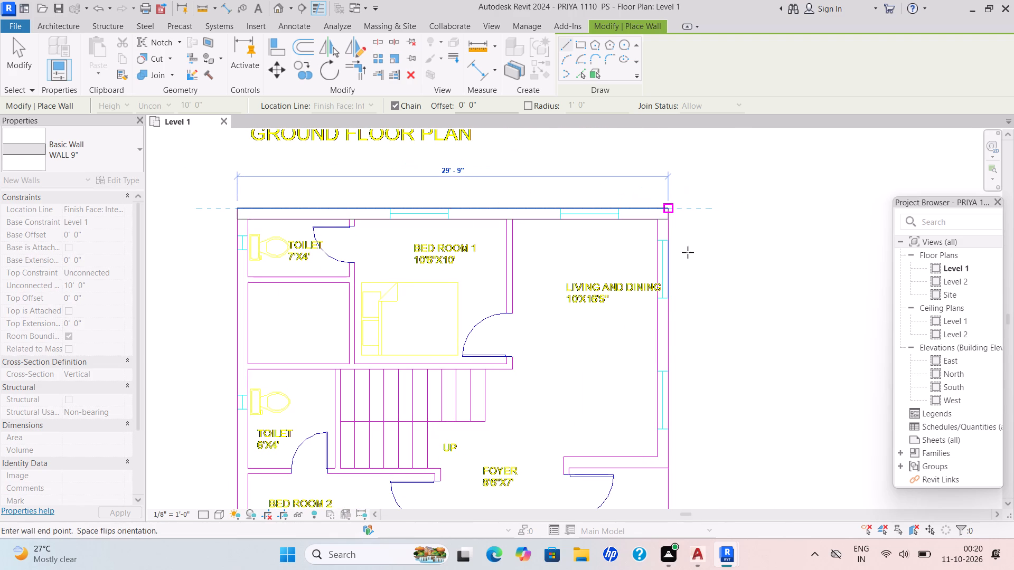
# Continue the outer wall down the living and dining side to the outer face of the wall above the sit-out.
pyautogui.scroll(-3, 681, 432)
pyautogui.moveTo(680, 431); pyautogui.dragTo(650, 228, button='middle')
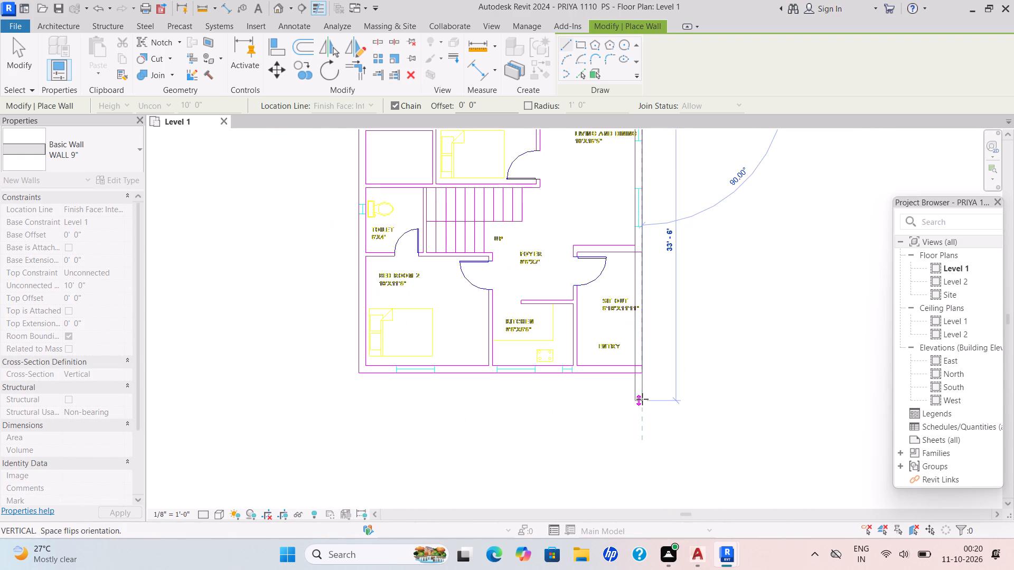
pyautogui.scroll(9, 638, 249)
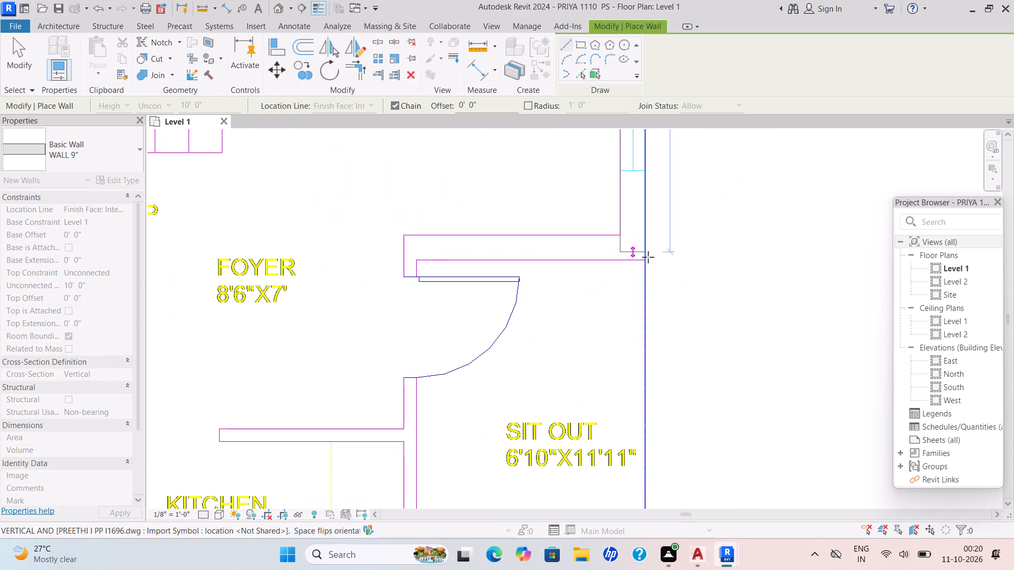
pyautogui.click(646, 264)
pyautogui.scroll(-2, 407, 251)
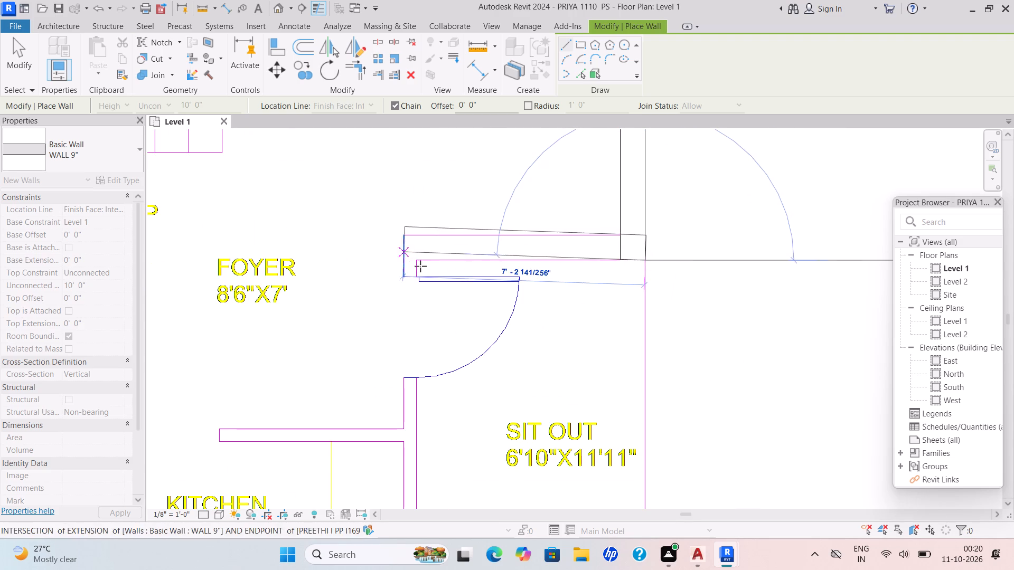
# Finish the wall above the sit-out by running it 7'-2 1/2" to the foyer door jamb, ending the chain there.
pyautogui.scroll(-2, 420, 266)
pyautogui.moveTo(422, 267); pyautogui.dragTo(553, 243, button='middle')
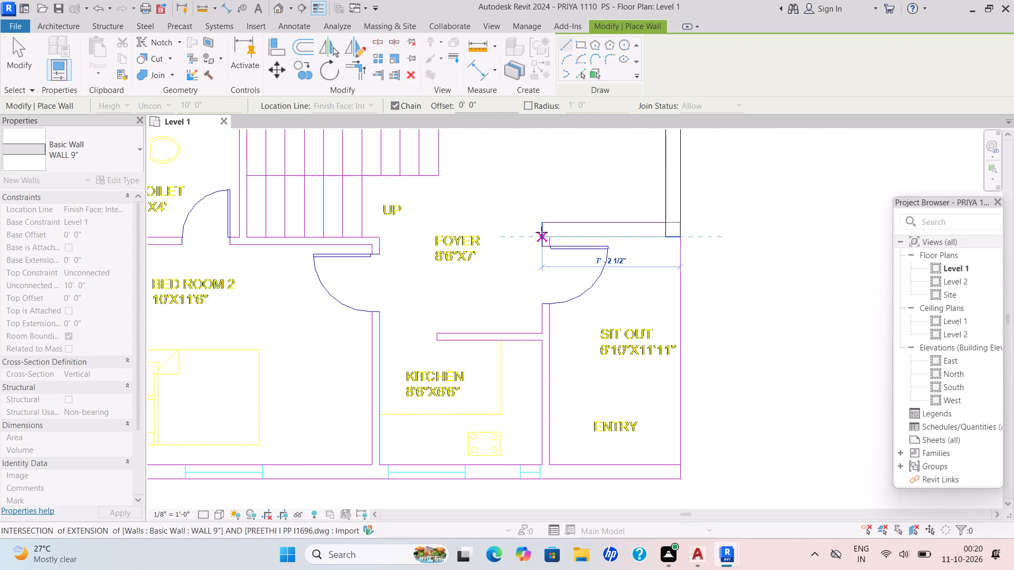
pyautogui.click(541, 232)
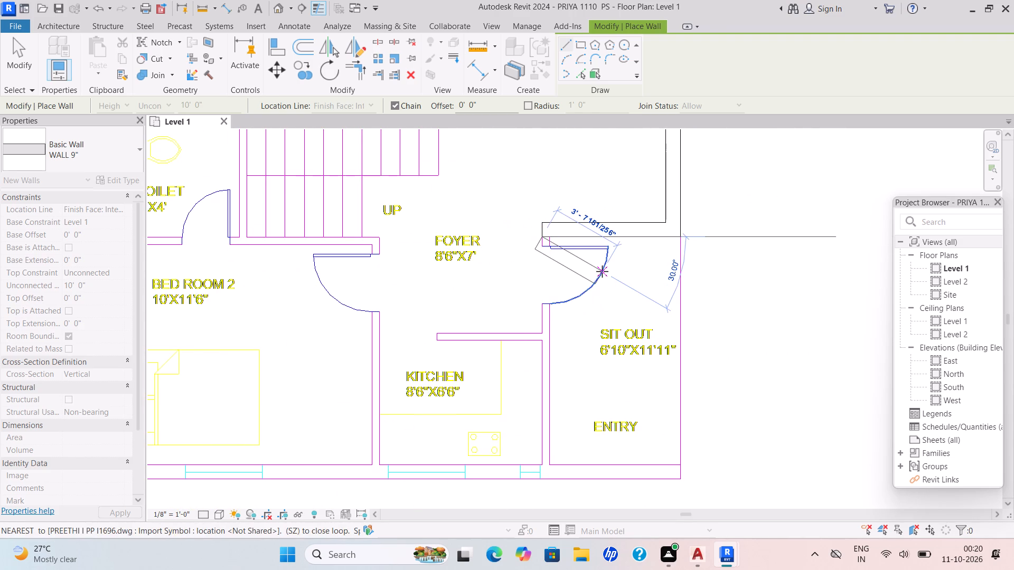
pyautogui.press('Escape')
# Draw the lower outer wall, 29'-9" long, from the sit-out entry corner to the Bed Room 2 corner, flipped inside the outline.
pyautogui.scroll(-5, 587, 241)
pyautogui.scroll(2, 645, 376)
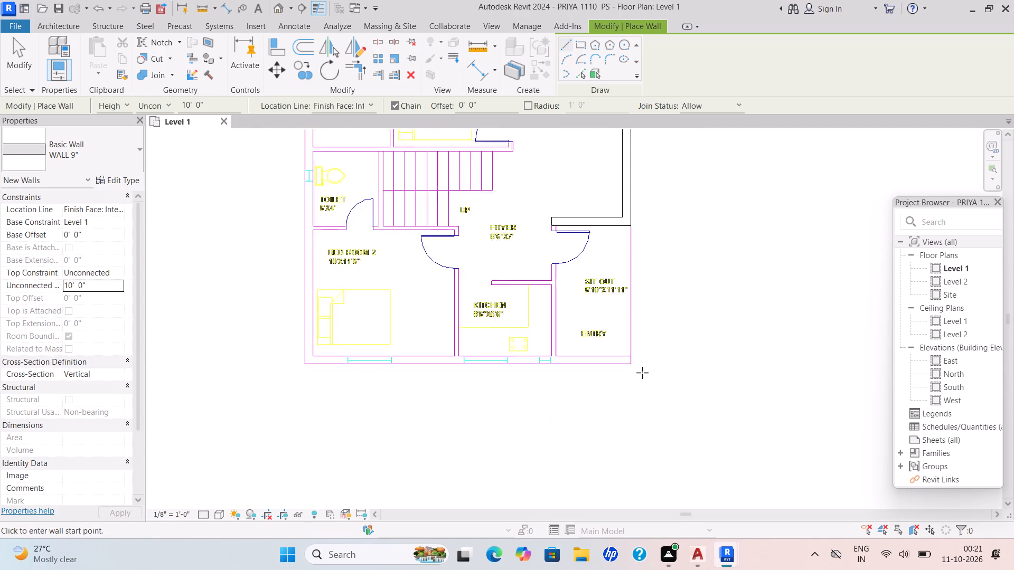
pyautogui.scroll(6, 642, 373)
pyautogui.click(614, 352)
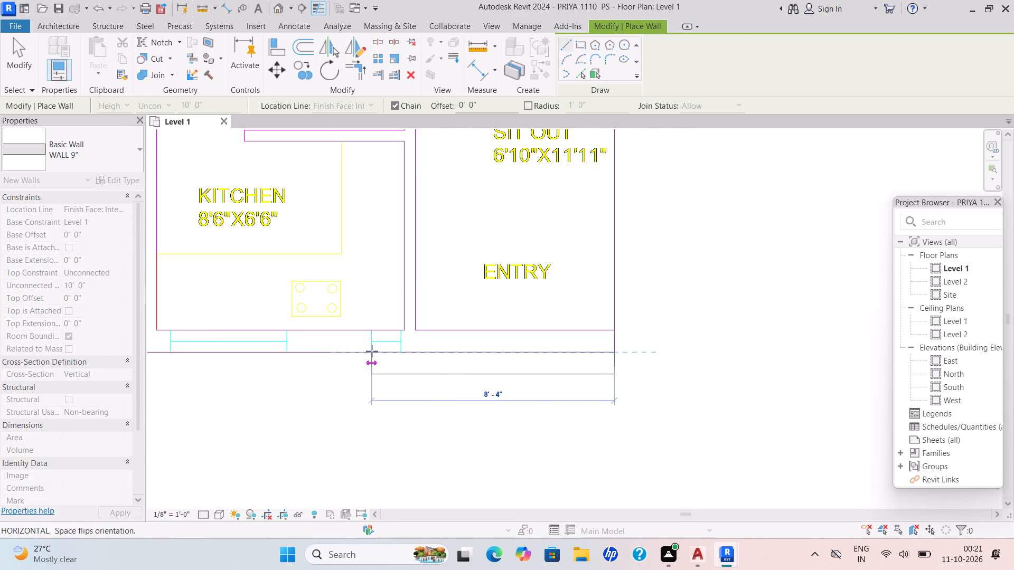
pyautogui.press('space')
pyautogui.scroll(-1, 415, 363)
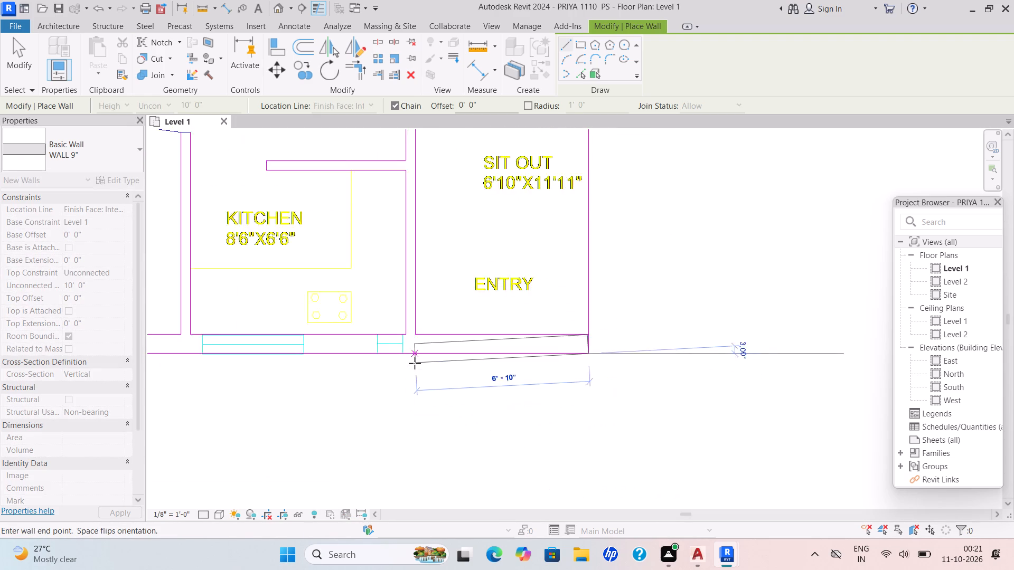
pyautogui.scroll(-3, 415, 363)
pyautogui.moveTo(415, 367); pyautogui.dragTo(612, 341, button='middle')
pyautogui.scroll(4, 230, 335)
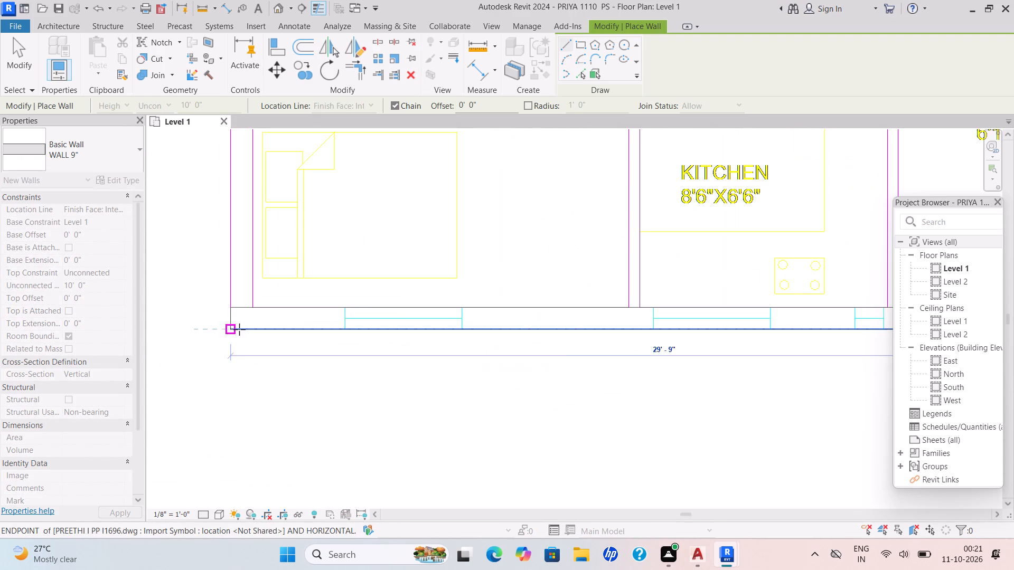
pyautogui.click(234, 328)
# Continue the outer wall up the Bed Room 2 and toilet side to meet the upper wall's corner, and end wall placement.
pyautogui.moveTo(236, 136); pyautogui.dragTo(201, 355, button='middle')
pyautogui.scroll(-4, 195, 298)
pyautogui.scroll(1, 201, 355)
pyautogui.moveTo(196, 210); pyautogui.dragTo(228, 324, button='middle')
pyautogui.scroll(-3, 223, 308)
pyautogui.scroll(1, 228, 324)
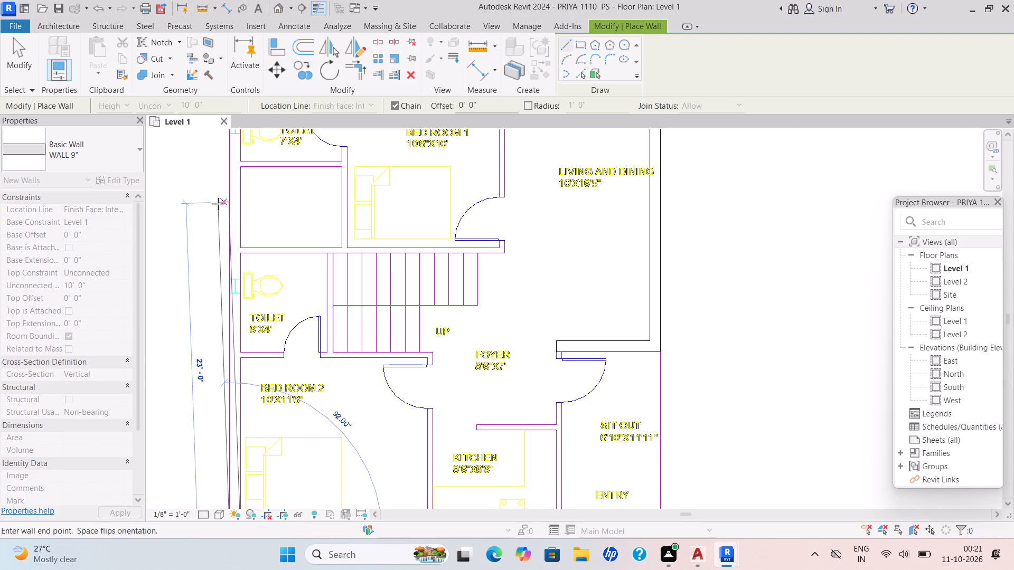
pyautogui.moveTo(230, 173); pyautogui.dragTo(238, 233, button='middle')
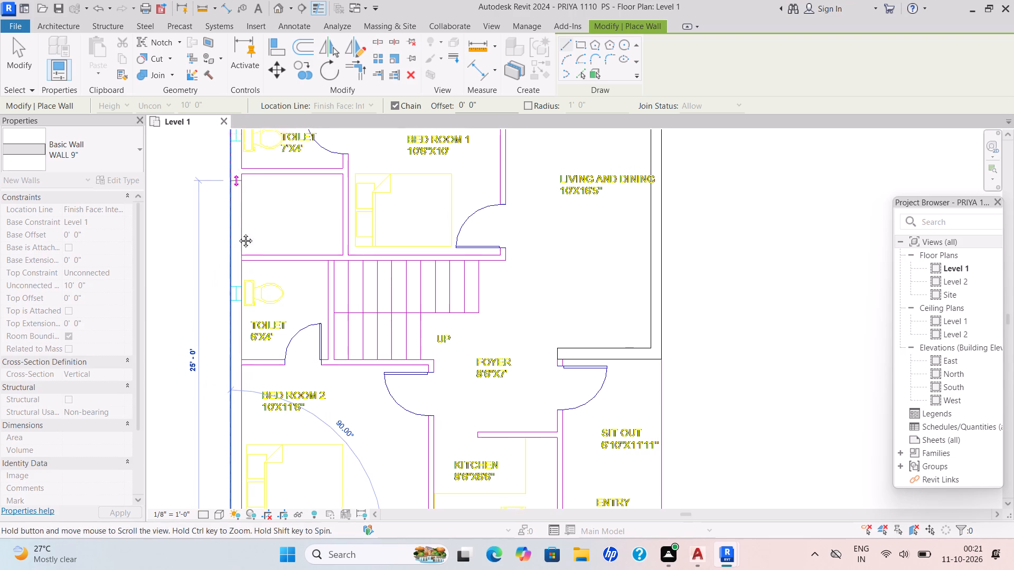
pyautogui.moveTo(238, 233); pyautogui.dragTo(249, 320, button='middle')
pyautogui.scroll(-1, 249, 320)
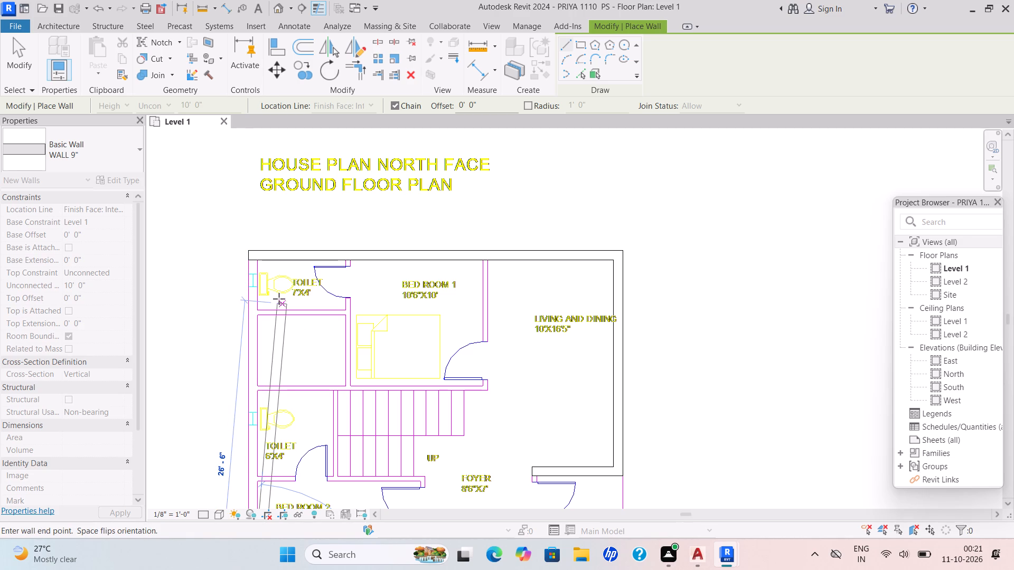
pyautogui.scroll(7, 250, 252)
pyautogui.click(250, 252)
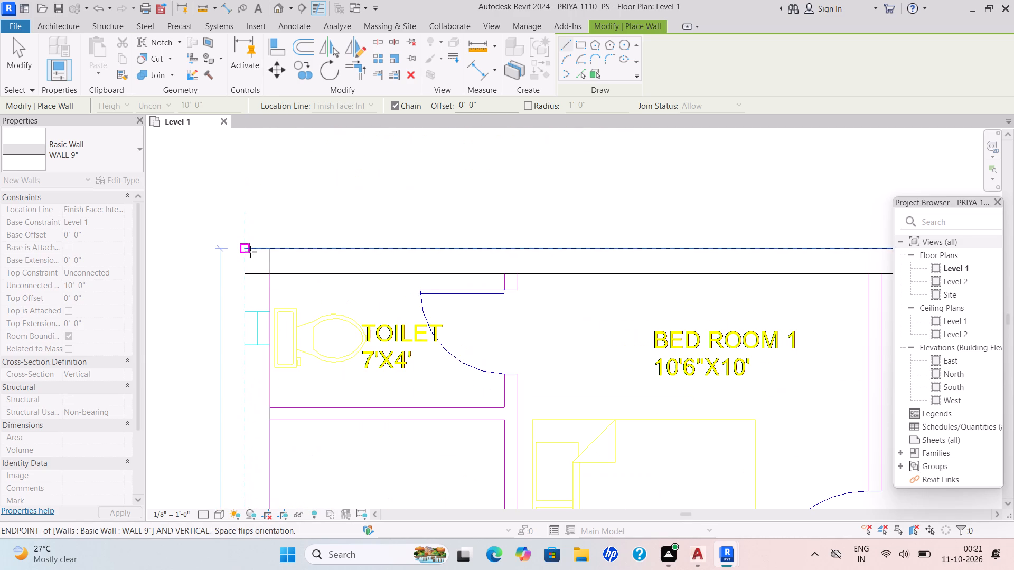
pyautogui.press('Escape')
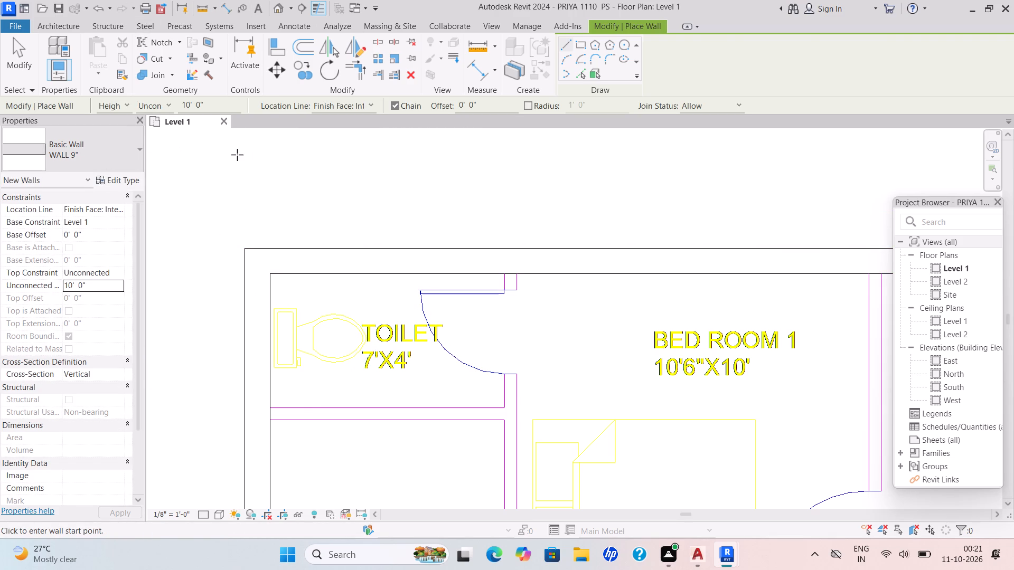
pyautogui.press('Escape')
pyautogui.press('Escape')
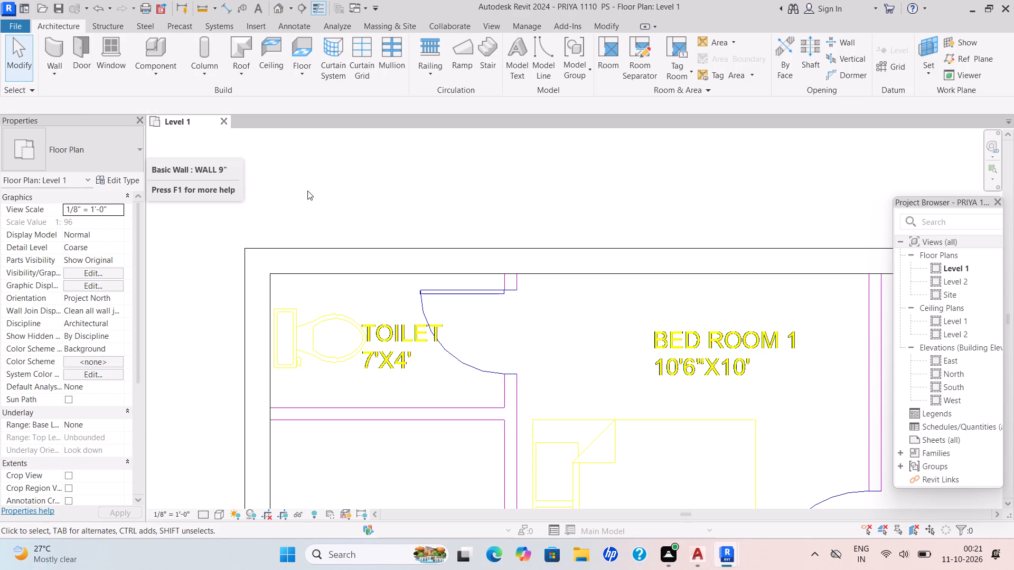
pyautogui.press('Escape')
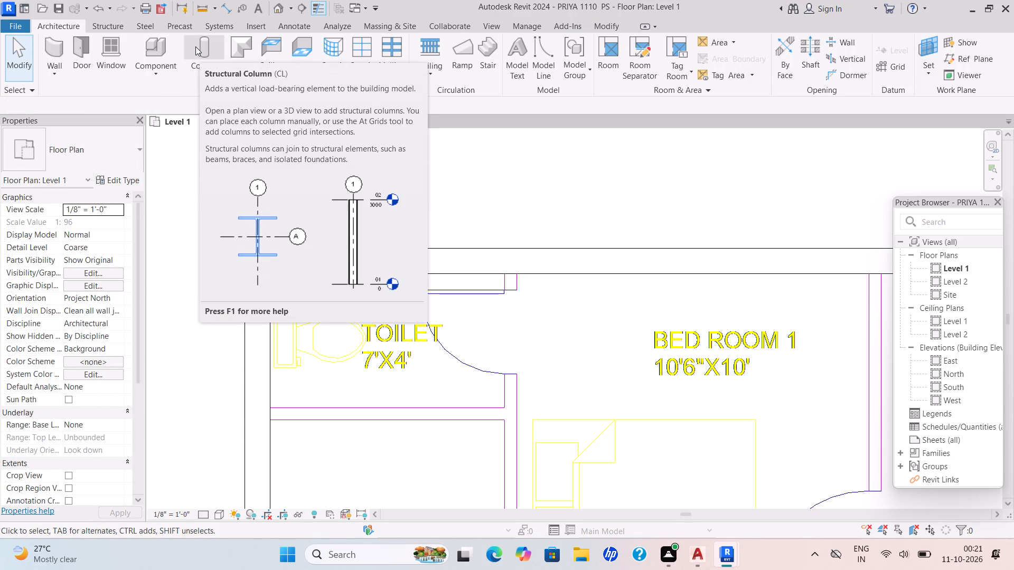
pyautogui.press('Escape')
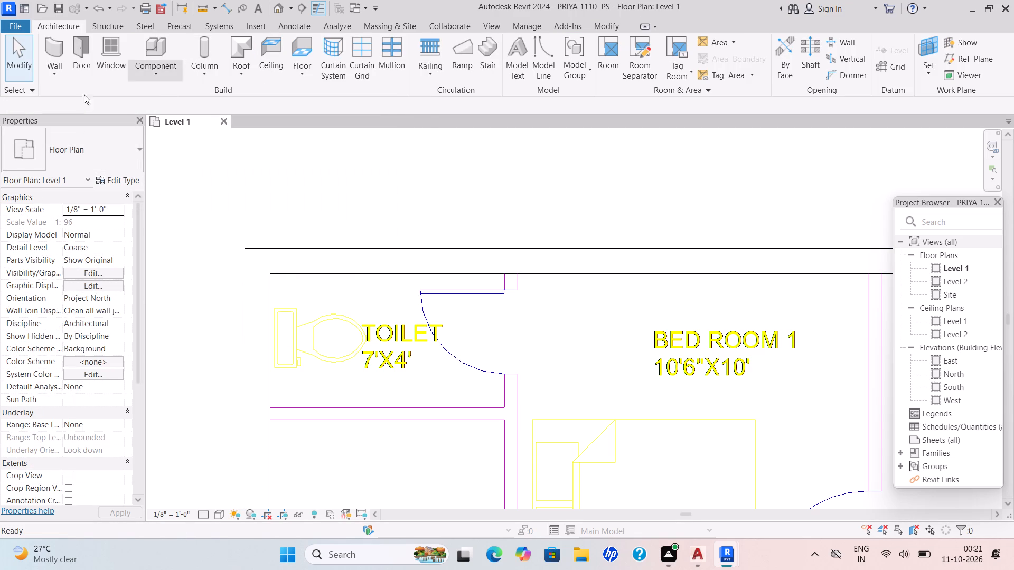
# Open the default 3D view of the walls and set its visual style to Shaded.
pyautogui.click(275, 3)
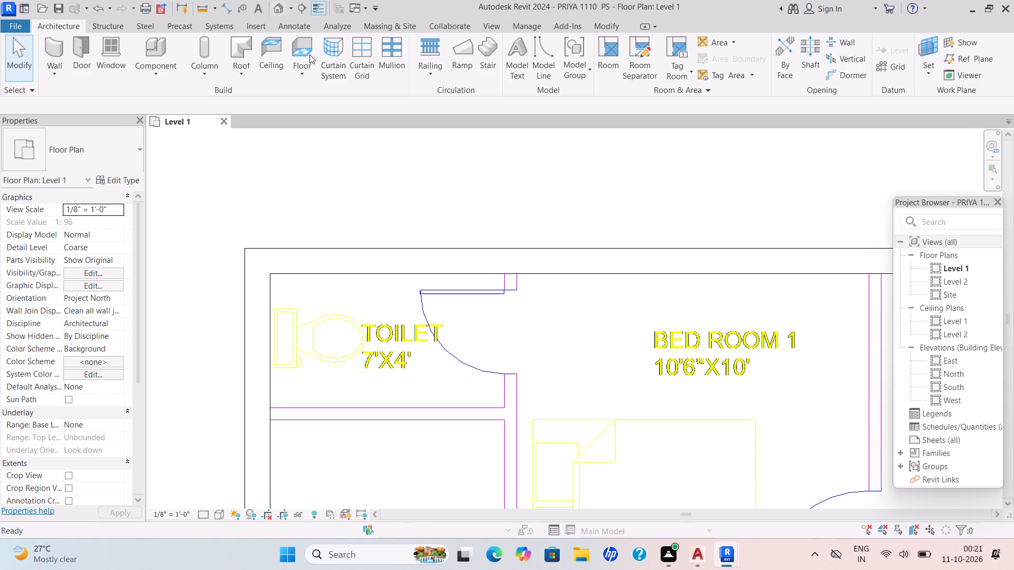
pyautogui.scroll(10, 591, 347)
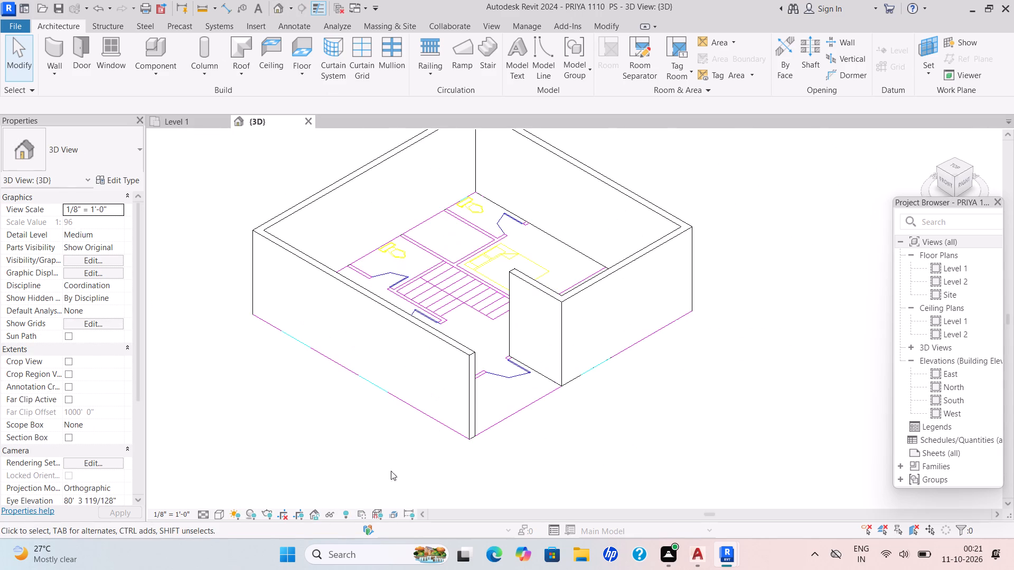
pyautogui.click(216, 514)
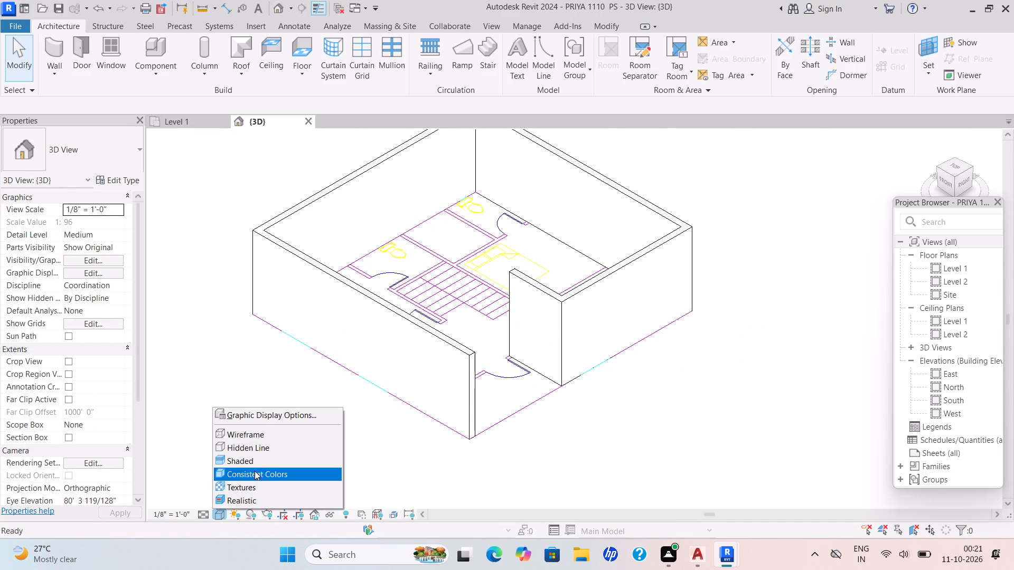
pyautogui.click(253, 464)
pyautogui.scroll(-3, 636, 335)
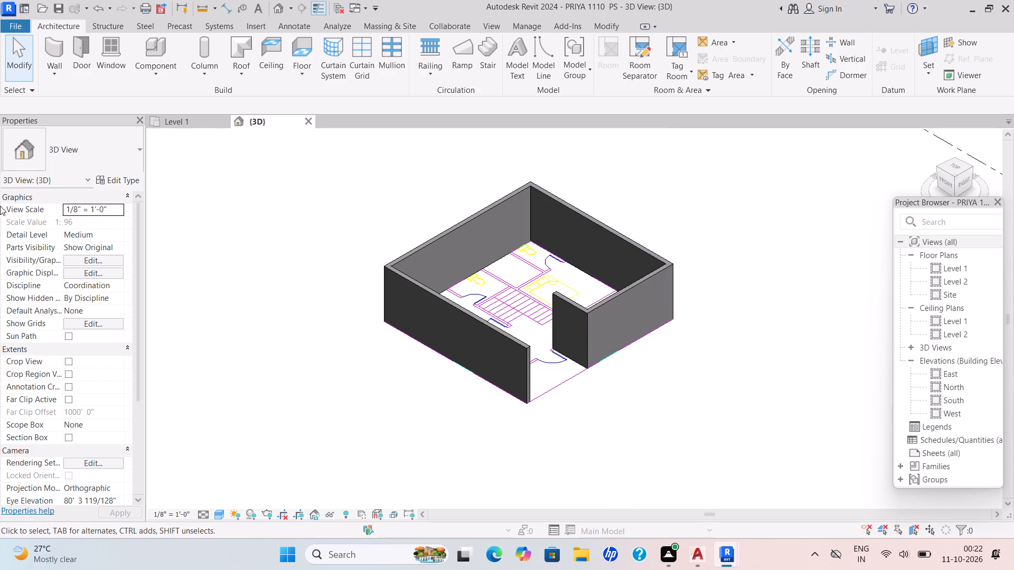
# In the Level 1 plan, start an architectural wall and duplicate the Generic - 5" basic wall as type WALL 4.5".
pyautogui.click(191, 120)
pyautogui.scroll(-7, 598, 384)
pyautogui.moveTo(567, 357); pyautogui.dragTo(439, 193, button='middle')
pyautogui.scroll(-4, 565, 356)
pyautogui.scroll(4, 580, 357)
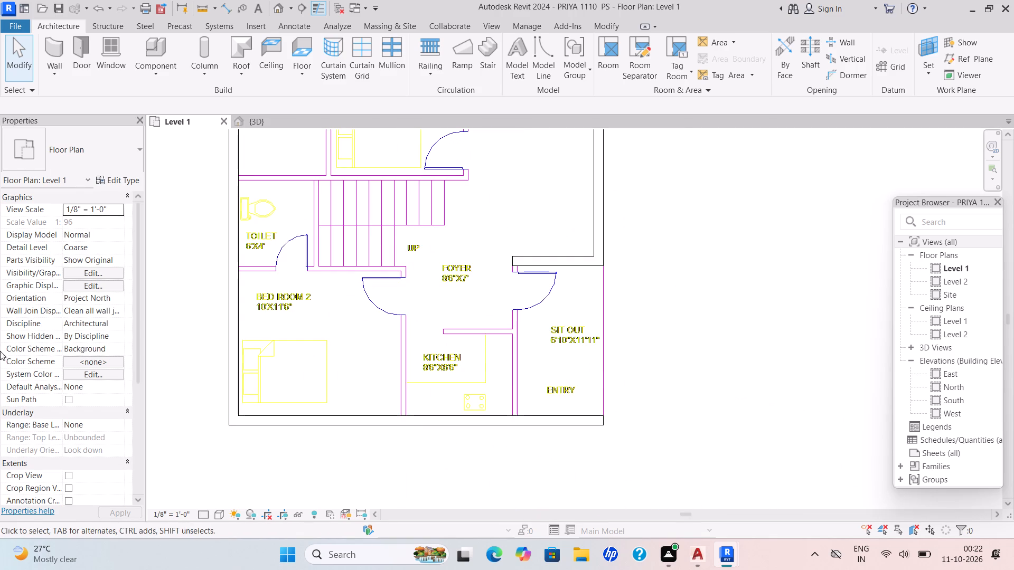
pyautogui.press('Escape')
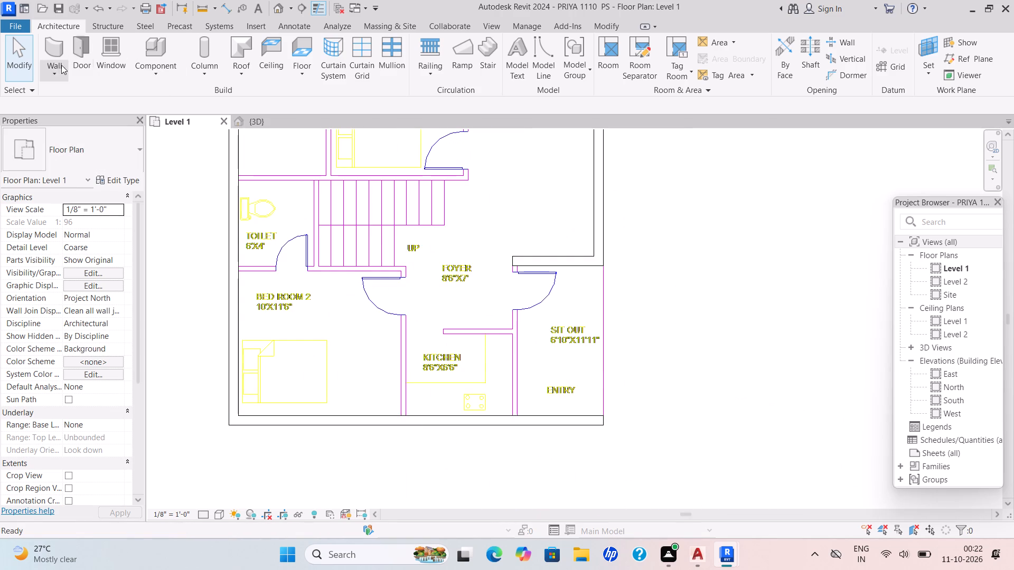
pyautogui.click(58, 65)
pyautogui.click(84, 98)
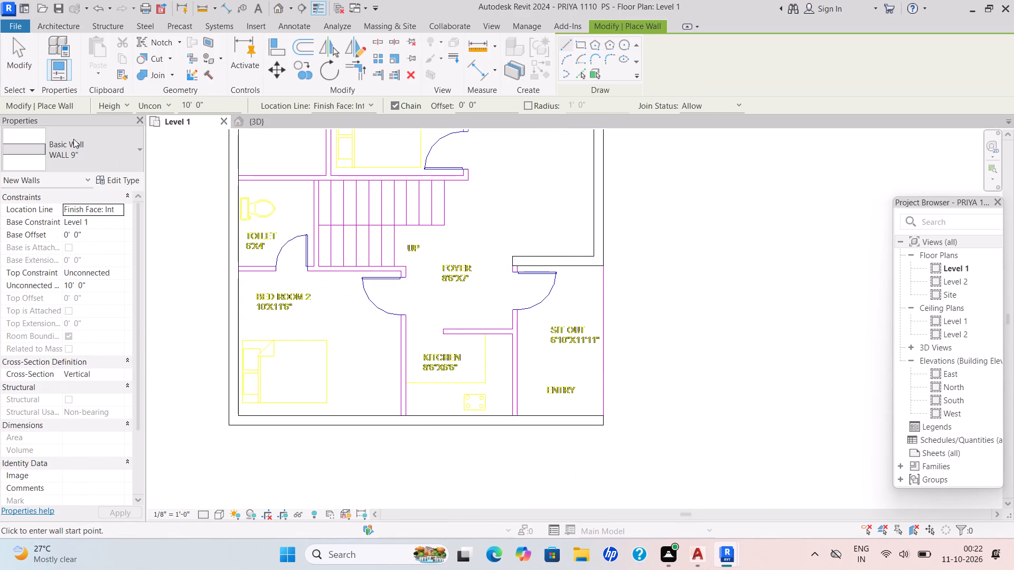
pyautogui.click(140, 151)
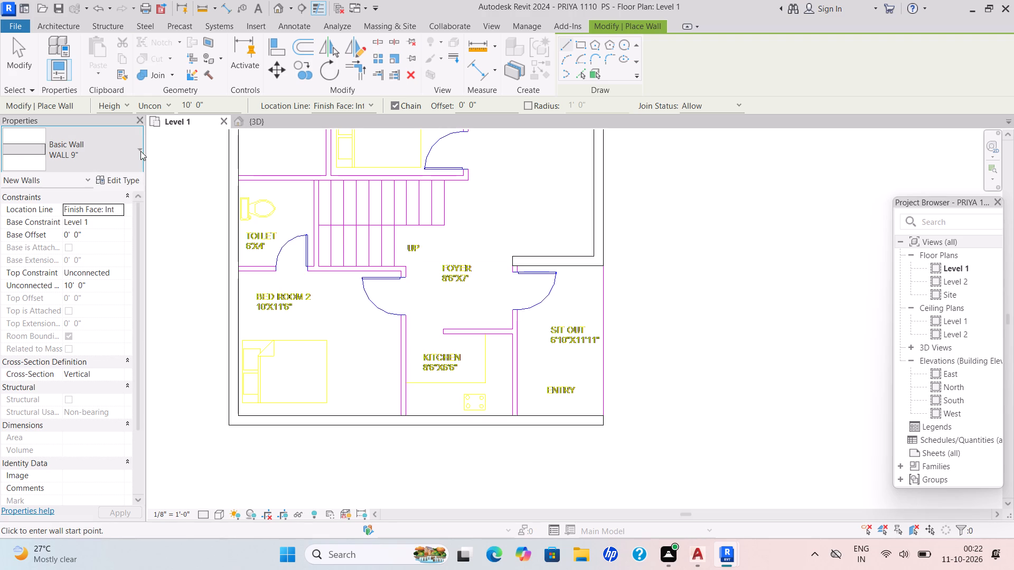
pyautogui.scroll(5, 65, 341)
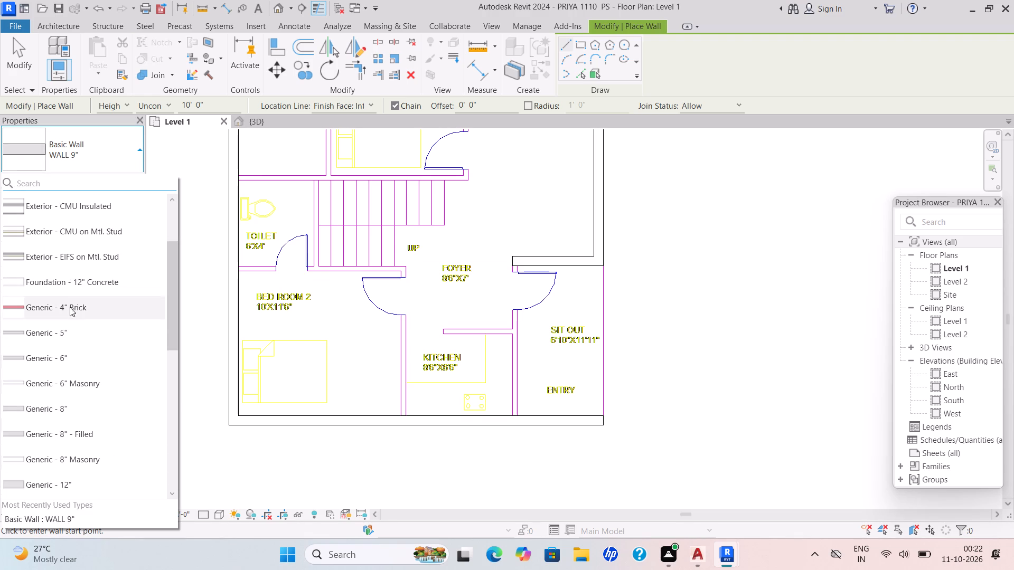
pyautogui.click(71, 328)
pyautogui.click(121, 178)
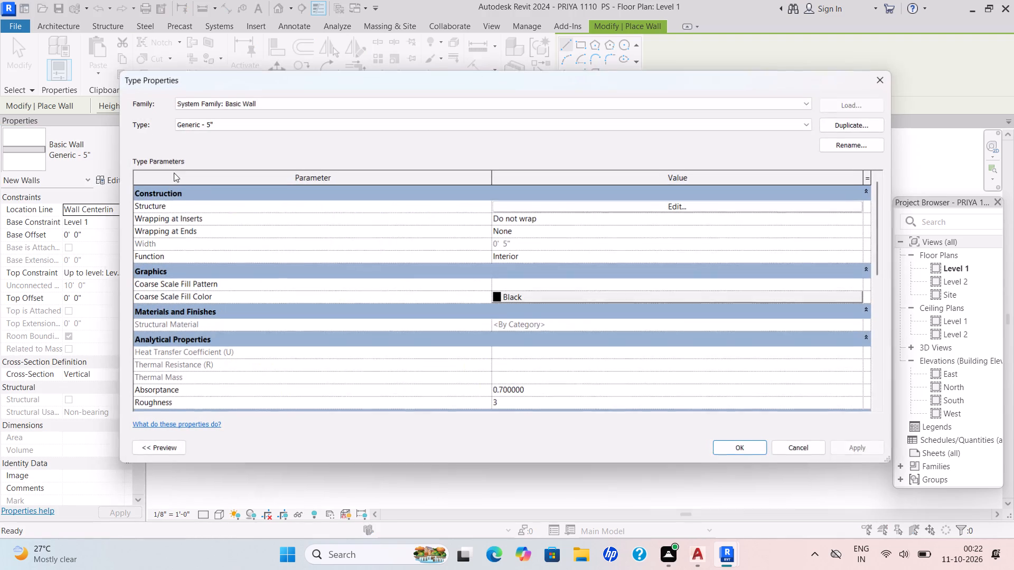
pyautogui.click(855, 121)
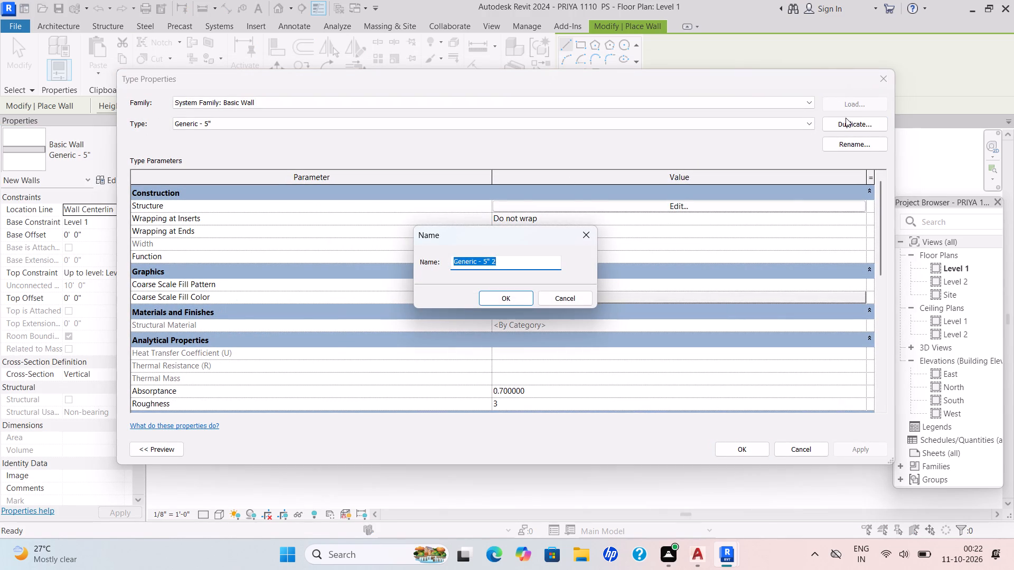
pyautogui.press('BackSpace')
pyautogui.write('WALL')
pyautogui.press('space')
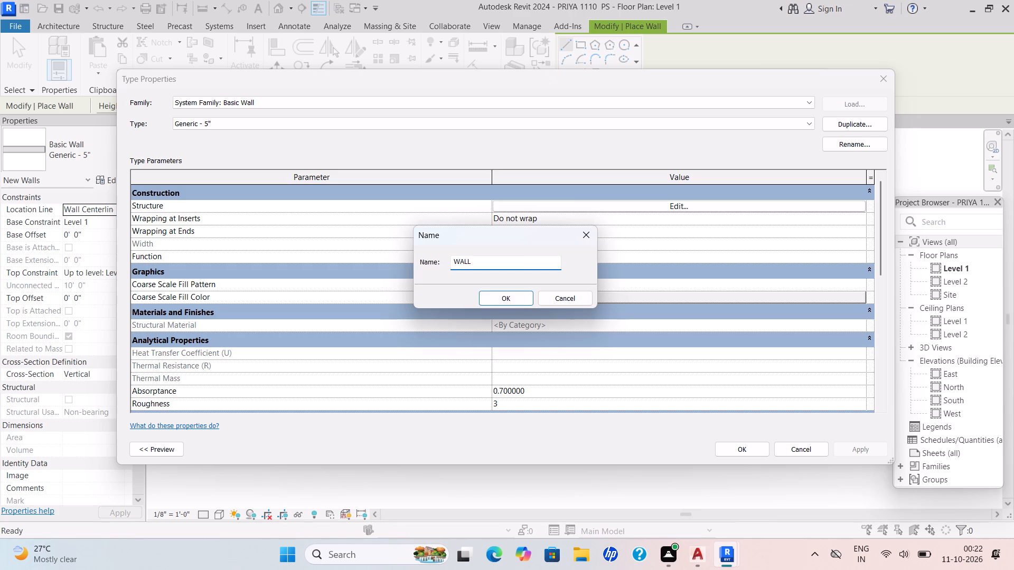
pyautogui.write('4.5"')
pyautogui.press('Return')
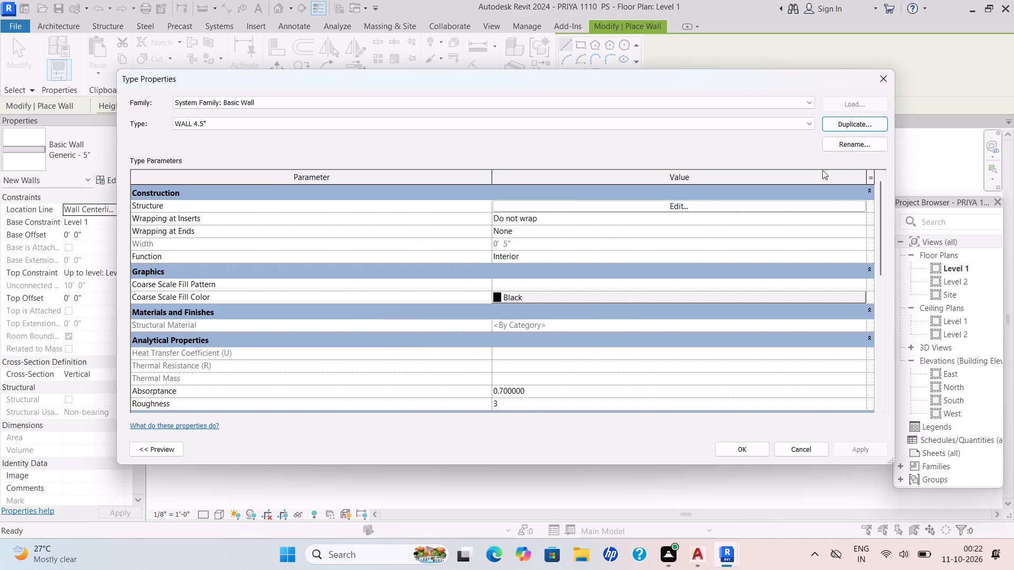
# Set the WALL 4.5" type's structure layer thickness to 4.5" and apply the type changes.
pyautogui.click(674, 205)
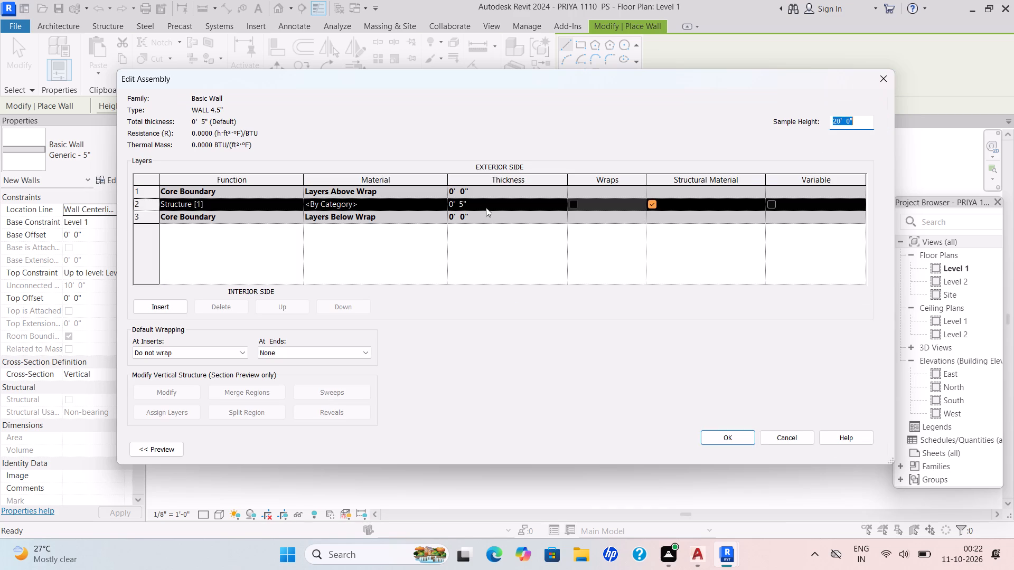
pyautogui.moveTo(476, 203); pyautogui.dragTo(389, 230)
pyautogui.press('BackSpace')
pyautogui.write('4.5"')
pyautogui.press('Return')
pyautogui.scroll(-1, 389, 230)
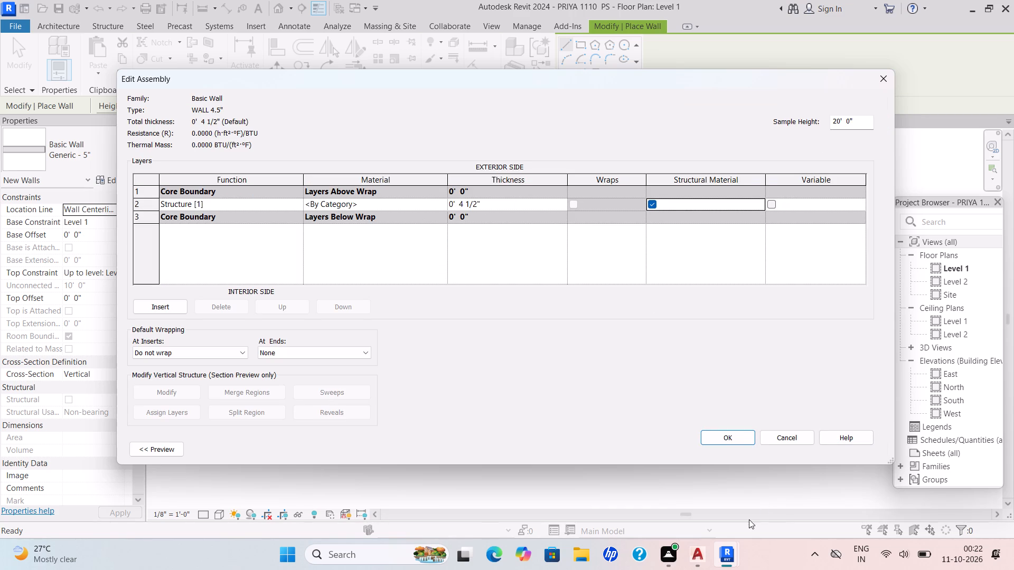
pyautogui.click(735, 434)
pyautogui.click(858, 451)
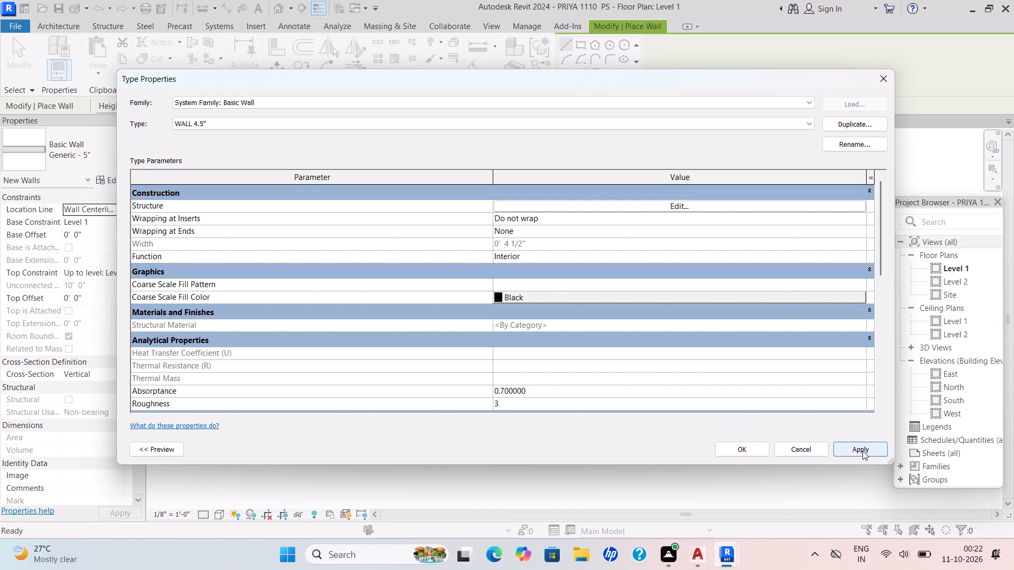
pyautogui.click(740, 449)
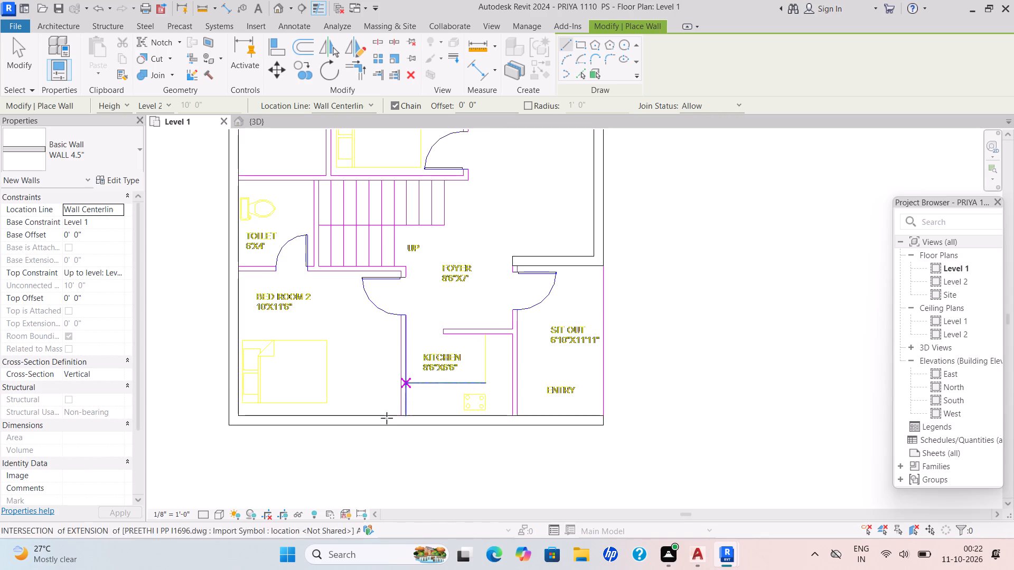
# Set the top constraint of the new WALL 4.5" walls to Unconnected.
pyautogui.scroll(-3, 387, 430)
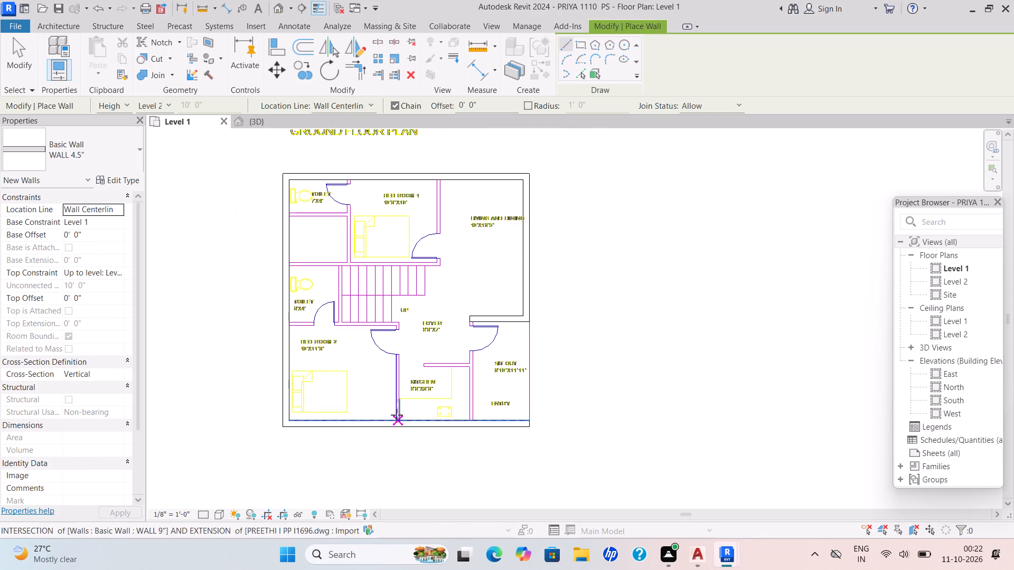
pyautogui.scroll(1, 314, 208)
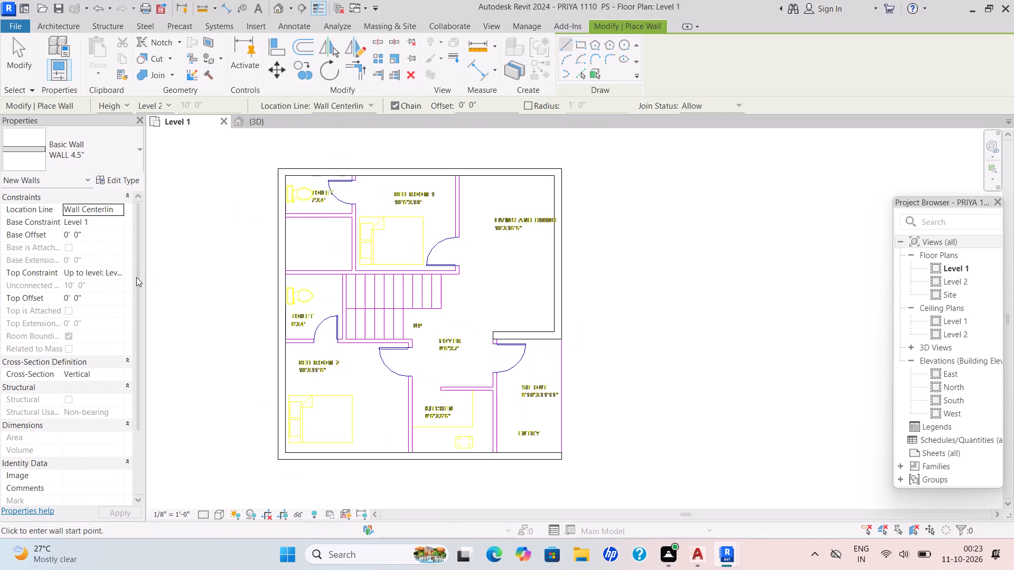
pyautogui.click(119, 272)
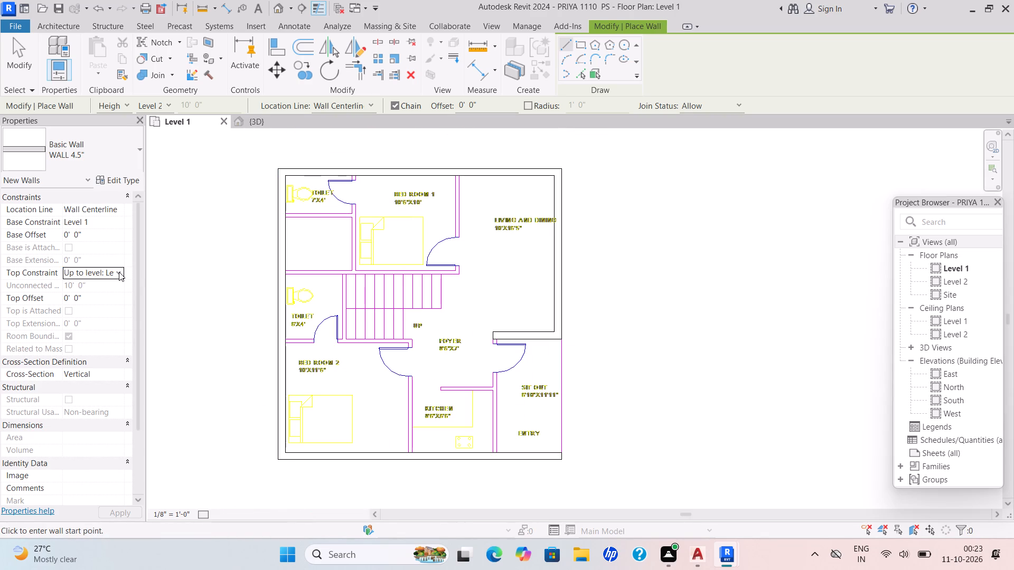
pyautogui.click(118, 287)
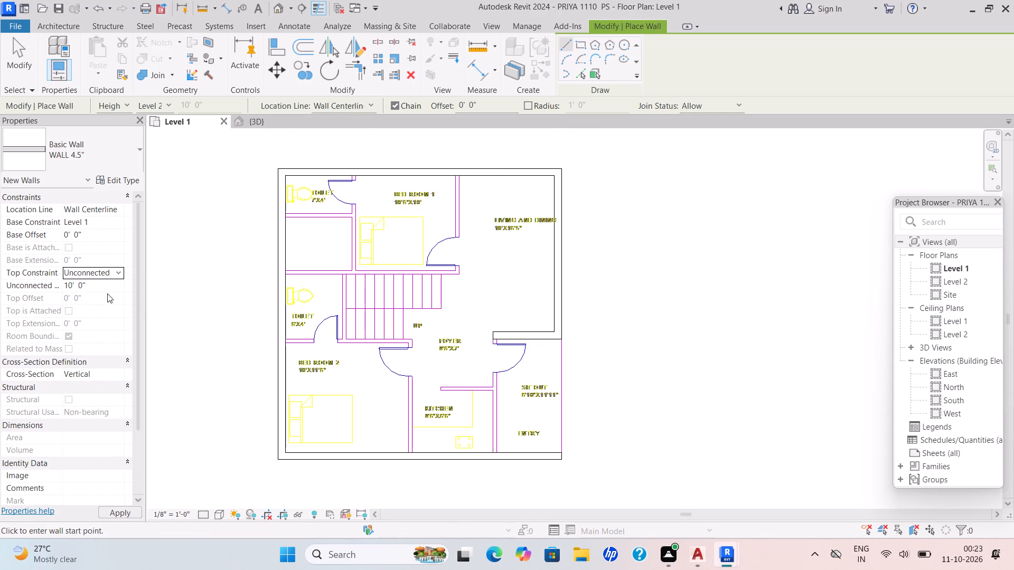
# Set the location line to Finish Face: Interior and draw the WALL 4.5" partition between the 7'x4' toilet and Bedroom 1, down from the outer wall.
pyautogui.click(127, 210)
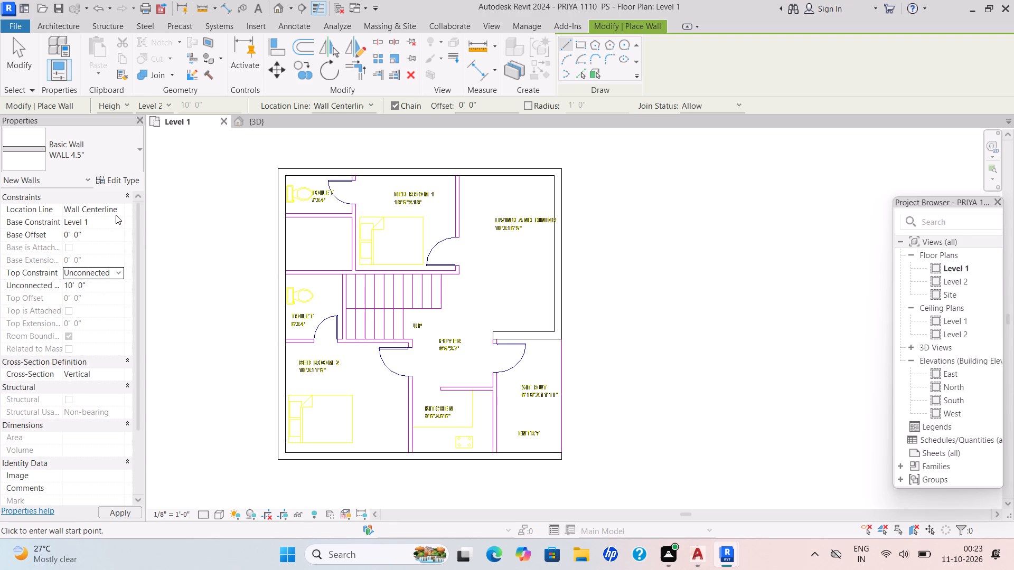
pyautogui.click(120, 210)
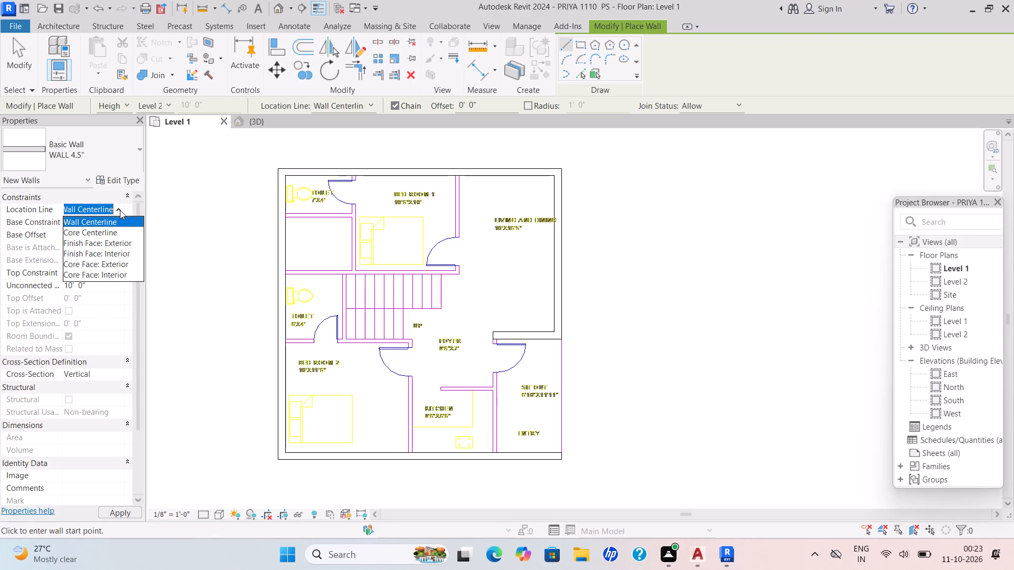
pyautogui.click(116, 252)
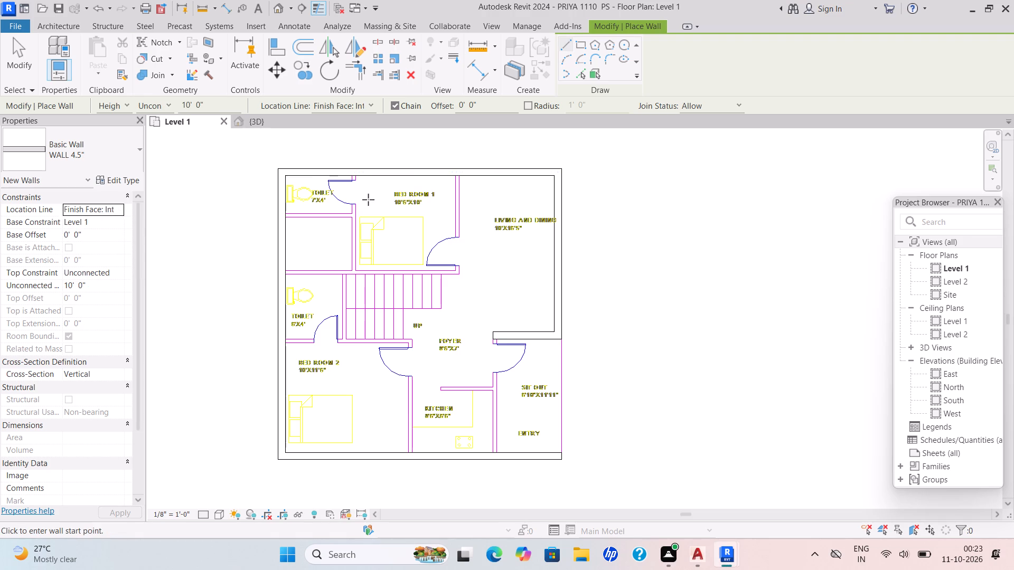
pyautogui.scroll(9, 360, 193)
pyautogui.click(350, 172)
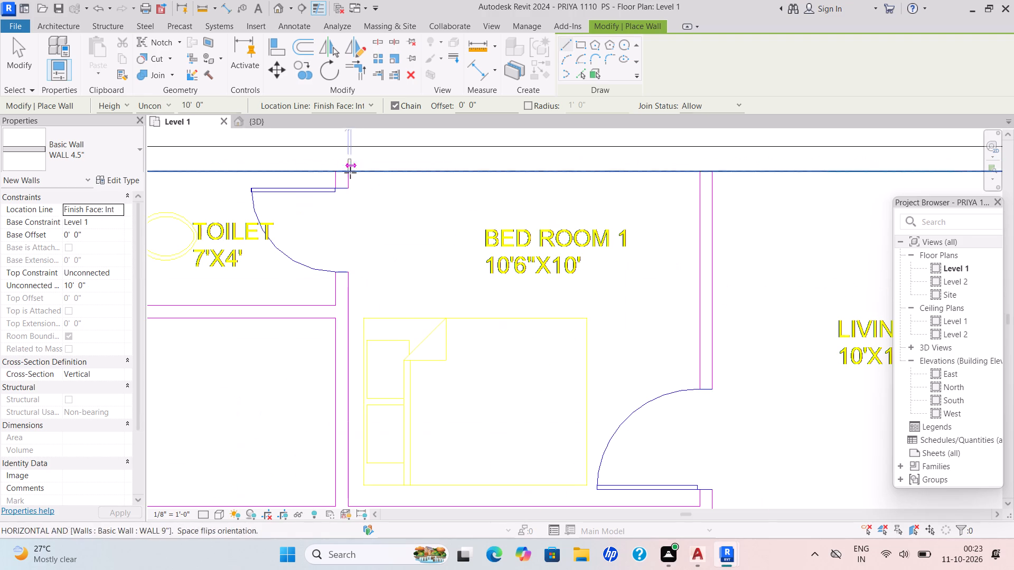
pyautogui.press('space')
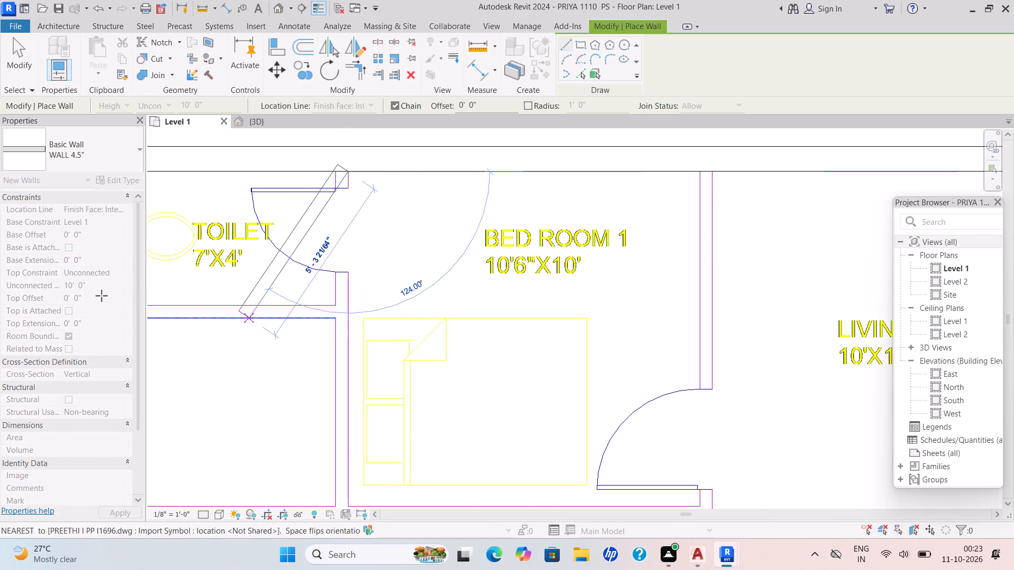
pyautogui.scroll(-1, 285, 386)
pyautogui.moveTo(289, 385); pyautogui.dragTo(337, 287, button='middle')
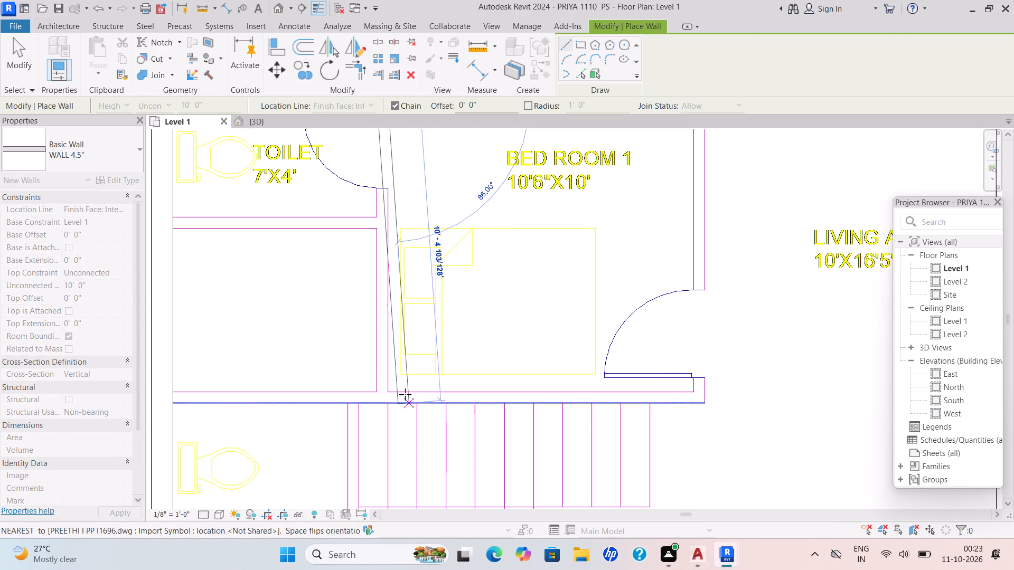
pyautogui.scroll(4, 397, 387)
pyautogui.click(391, 394)
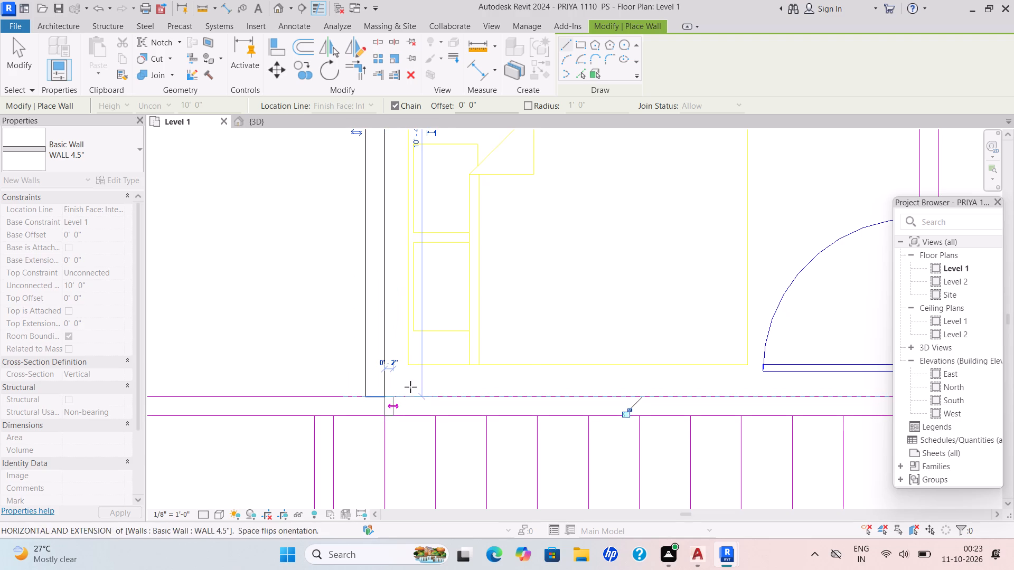
pyautogui.press('Escape')
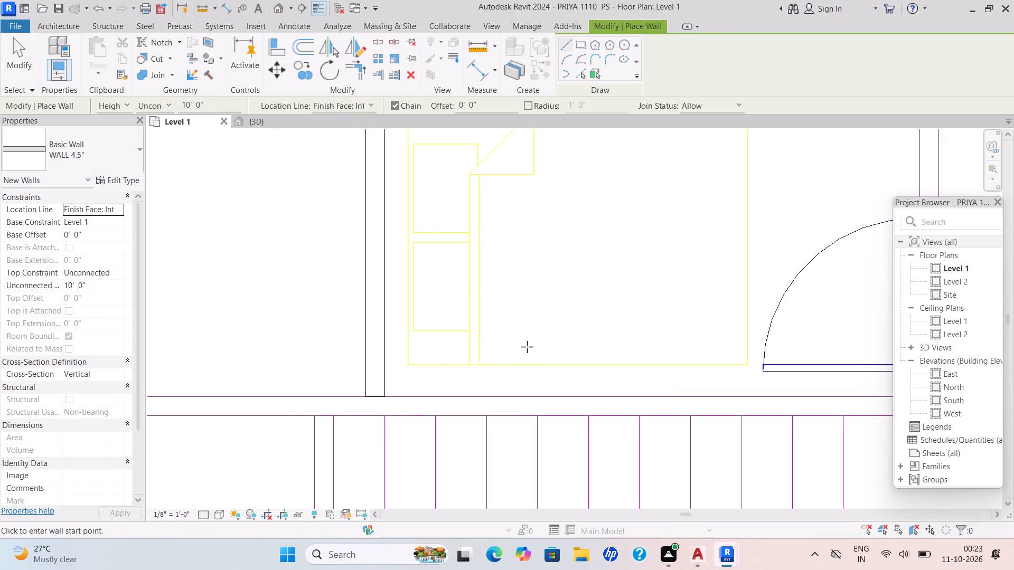
# Draw a WALL 4.5" partition from the outer wall along the stair side of Bedroom 1 to the corner beside its door.
pyautogui.scroll(-6, 444, 383)
pyautogui.scroll(4, 274, 397)
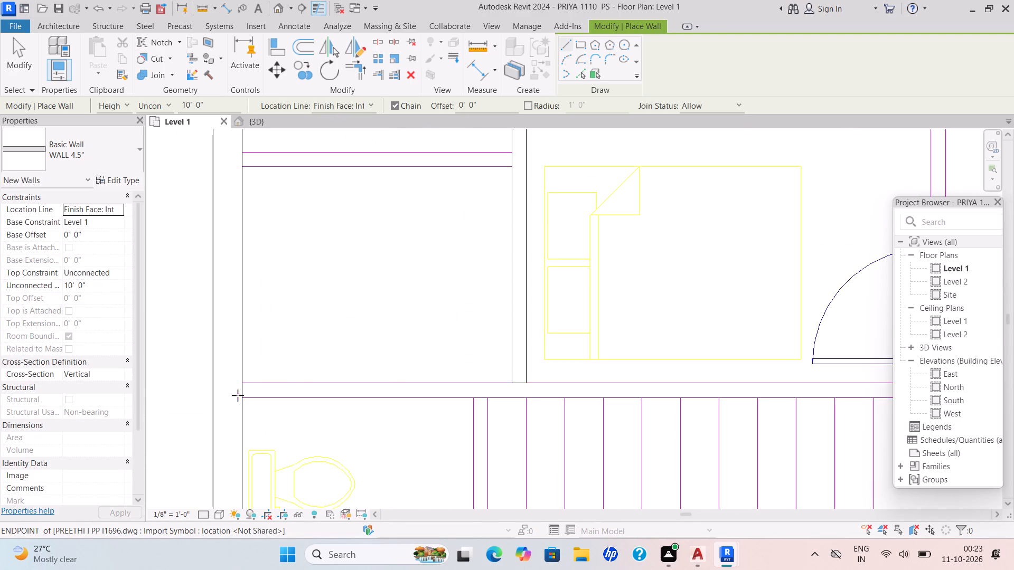
pyautogui.click(238, 395)
pyautogui.moveTo(709, 394); pyautogui.dragTo(378, 459, button='middle')
pyautogui.scroll(1, 365, 459)
pyautogui.scroll(3, 650, 462)
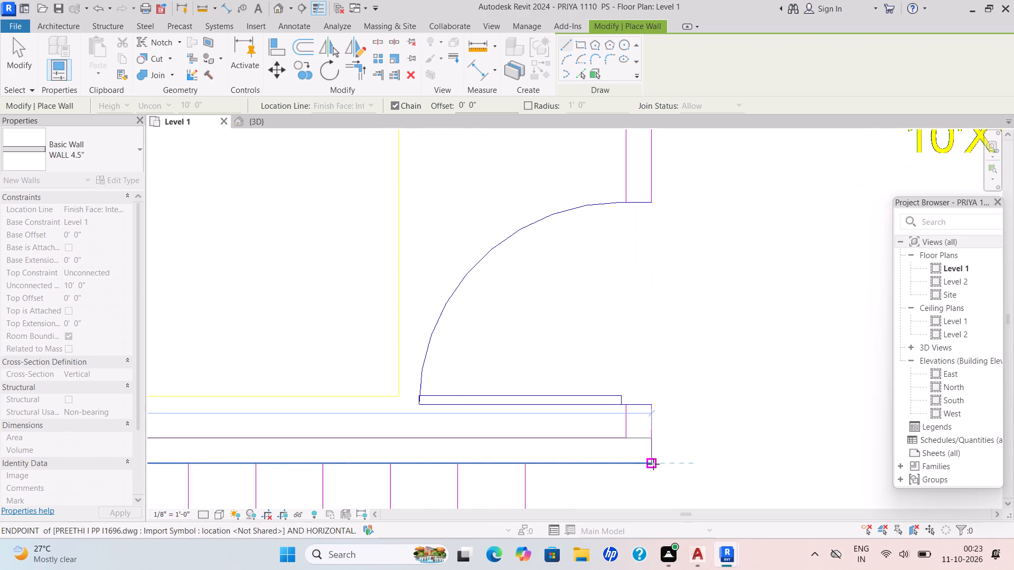
pyautogui.moveTo(654, 464); pyautogui.dragTo(652, 458)
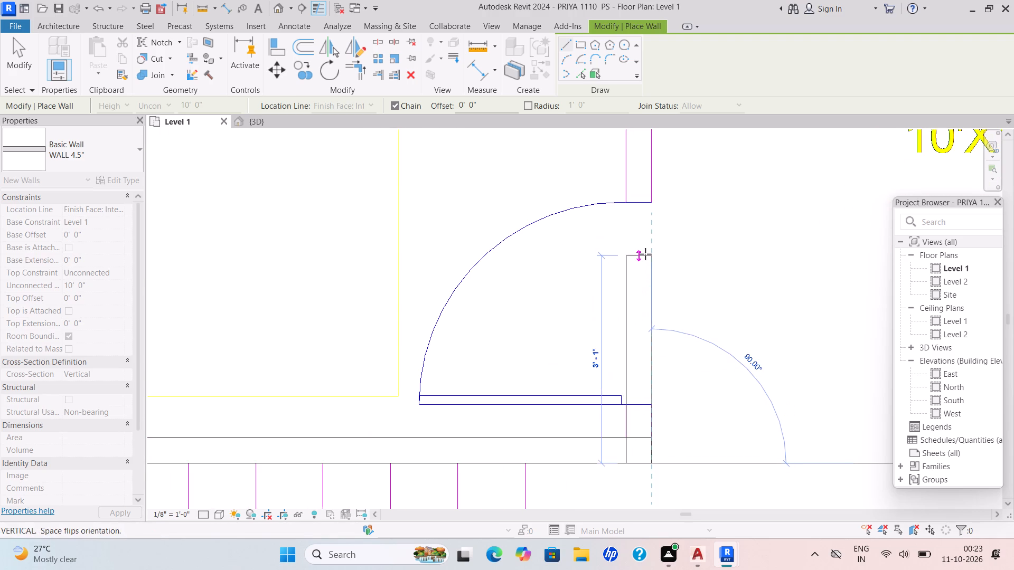
# Continue the wall chain about 10'-4 1/2" between Bedroom 1 and the living and dining area, up to the outer wall's inner face.
pyautogui.moveTo(651, 260); pyautogui.dragTo(671, 364, button='middle')
pyautogui.scroll(-3, 669, 343)
pyautogui.scroll(1, 671, 270)
pyautogui.moveTo(685, 273); pyautogui.dragTo(679, 346, button='middle')
pyautogui.scroll(-1, 678, 345)
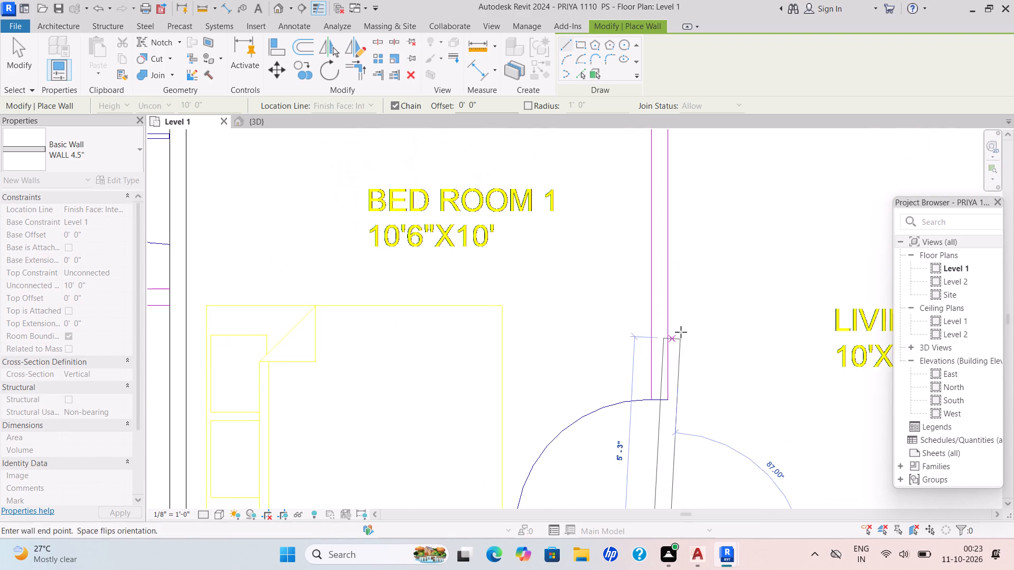
pyautogui.moveTo(661, 229); pyautogui.dragTo(660, 328, button='middle')
pyautogui.scroll(-5, 660, 324)
pyautogui.scroll(4, 652, 272)
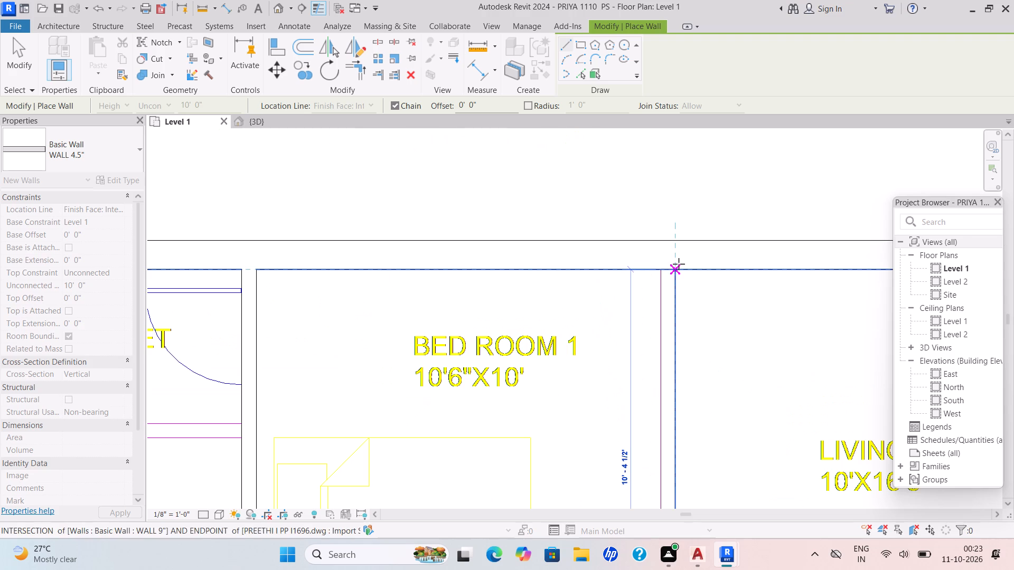
pyautogui.click(679, 264)
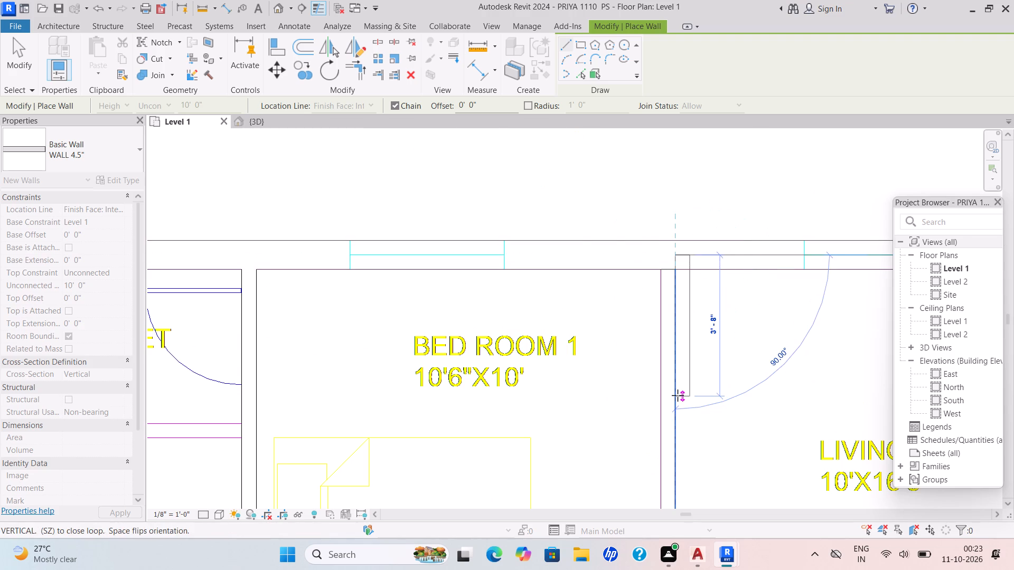
pyautogui.press('Escape')
# Draw a WALL 4.5" partition along the lower side of the 7'x4' toilet, from the outer wall to the Bedroom 1 partition.
pyautogui.scroll(-6, 662, 410)
pyautogui.scroll(1, 354, 439)
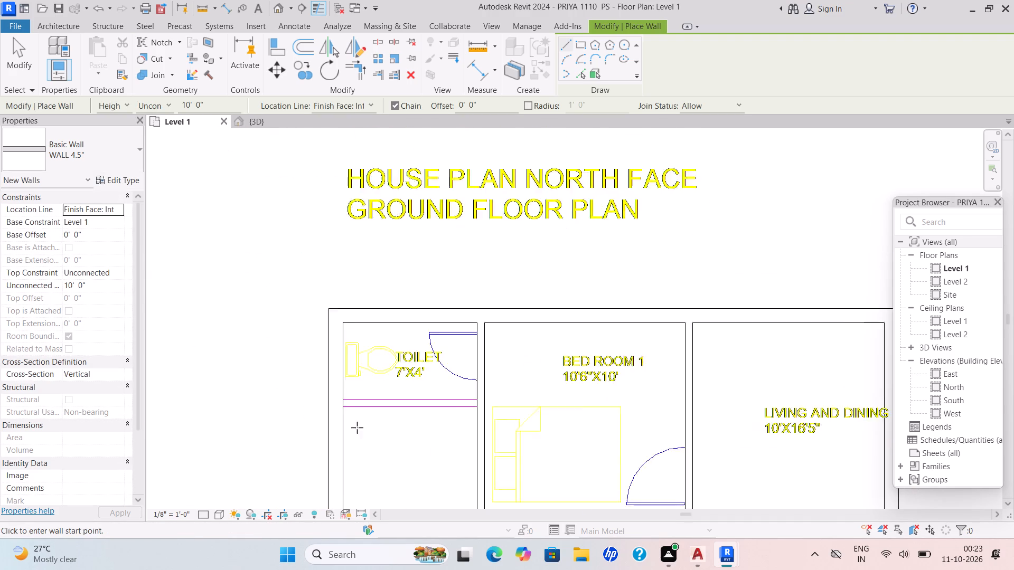
pyautogui.scroll(7, 357, 427)
pyautogui.moveTo(322, 411); pyautogui.dragTo(333, 410)
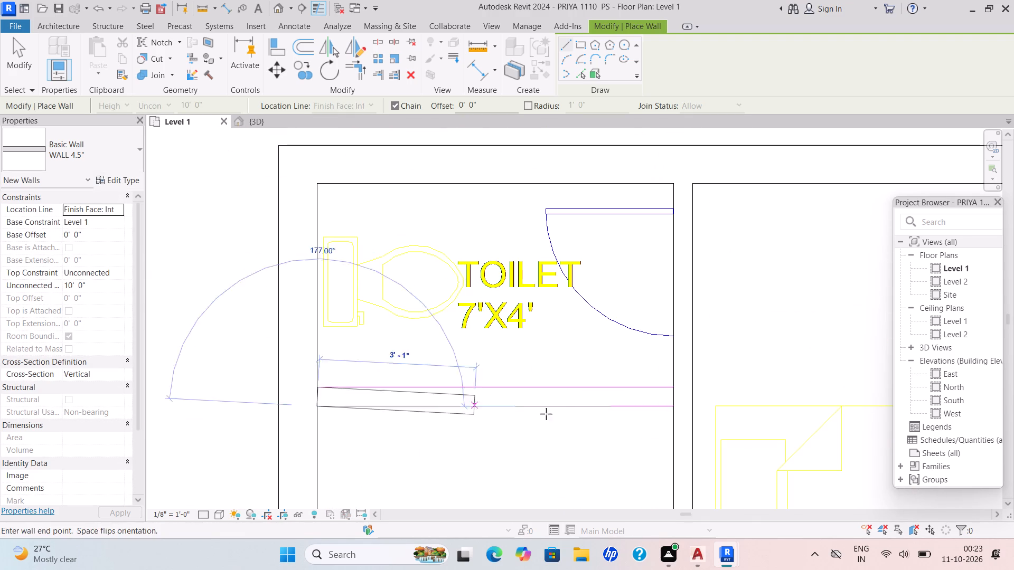
pyautogui.click(675, 401)
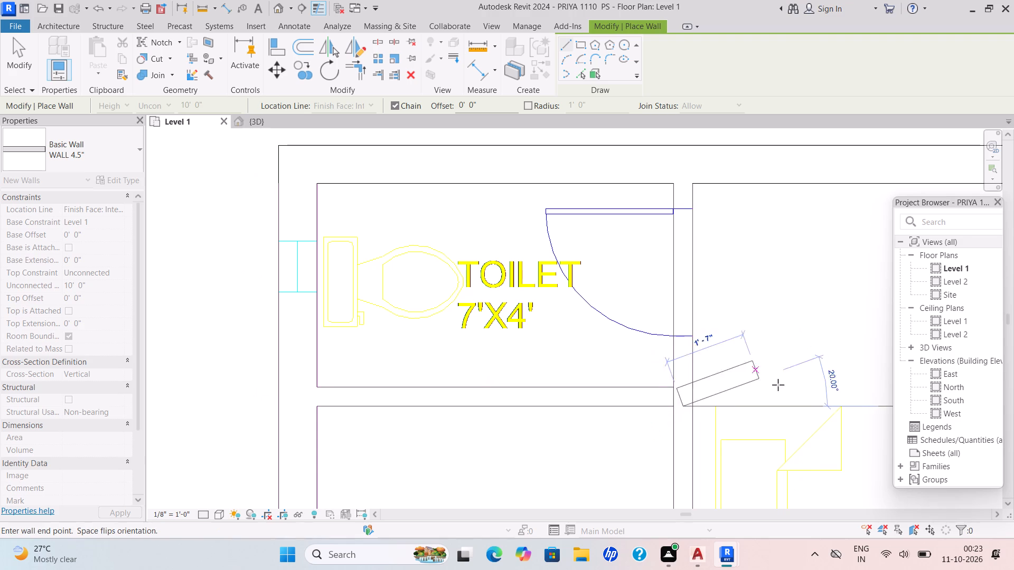
pyautogui.press('Escape')
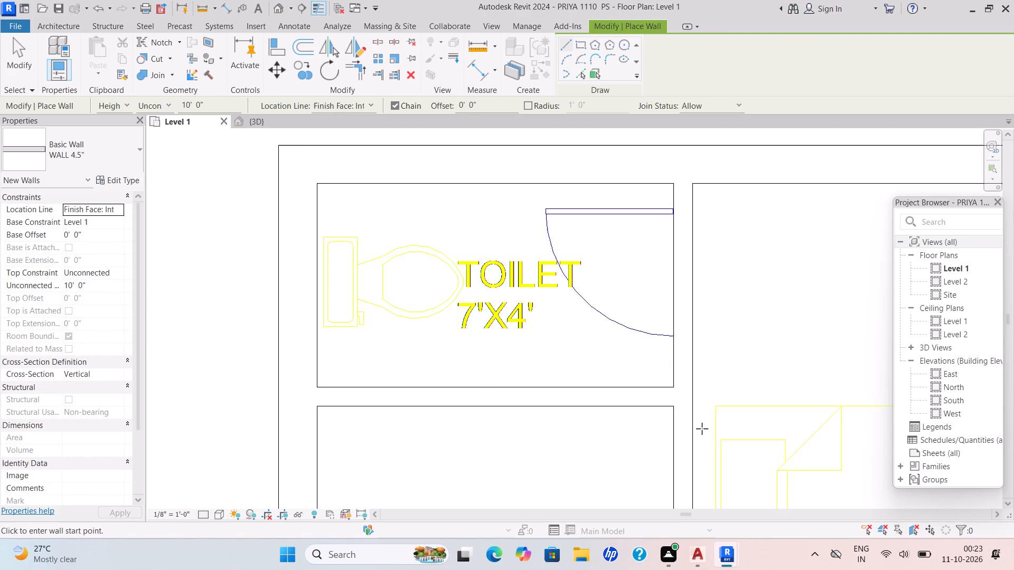
# Draw a WALL 4.5" partition about 13'-5" long between Bedroom 2 and the 6'x4' toilet and stairs, ending at the foyer.
pyautogui.scroll(-12, 669, 403)
pyautogui.moveTo(658, 367); pyautogui.dragTo(544, 298, button='middle')
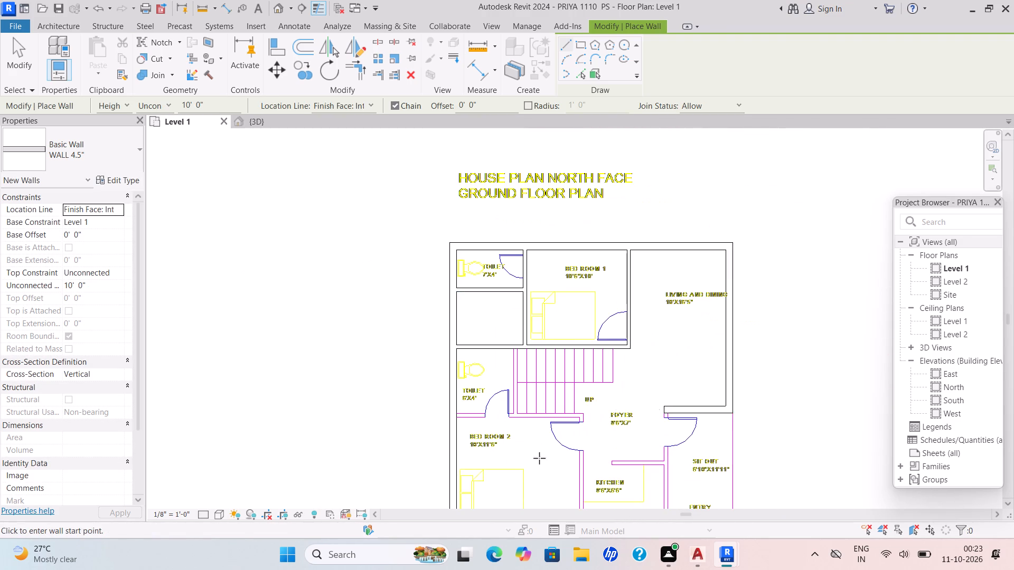
pyautogui.scroll(9, 476, 421)
pyautogui.click(424, 408)
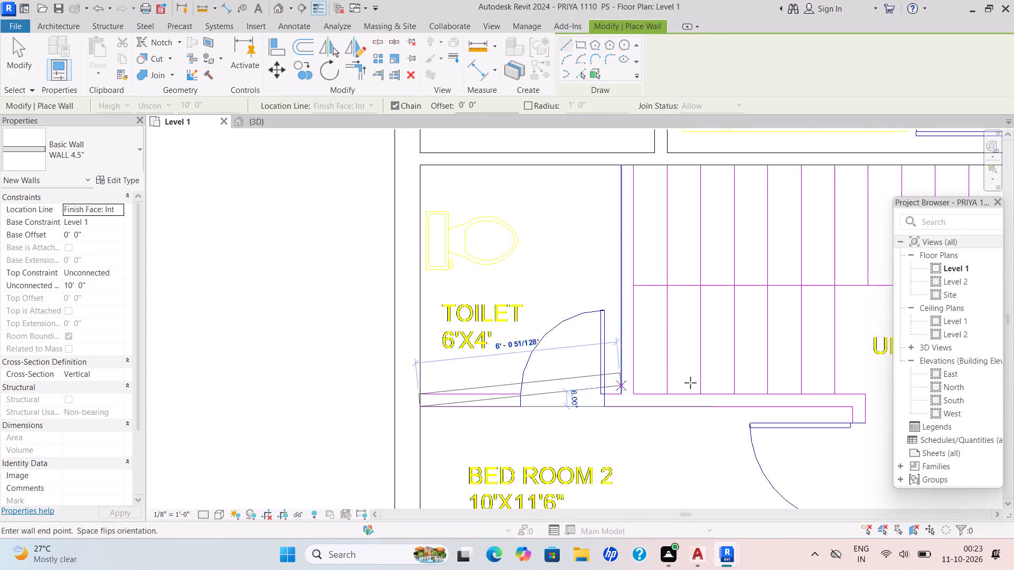
pyautogui.moveTo(793, 403); pyautogui.dragTo(517, 383, button='middle')
pyautogui.scroll(-1, 539, 383)
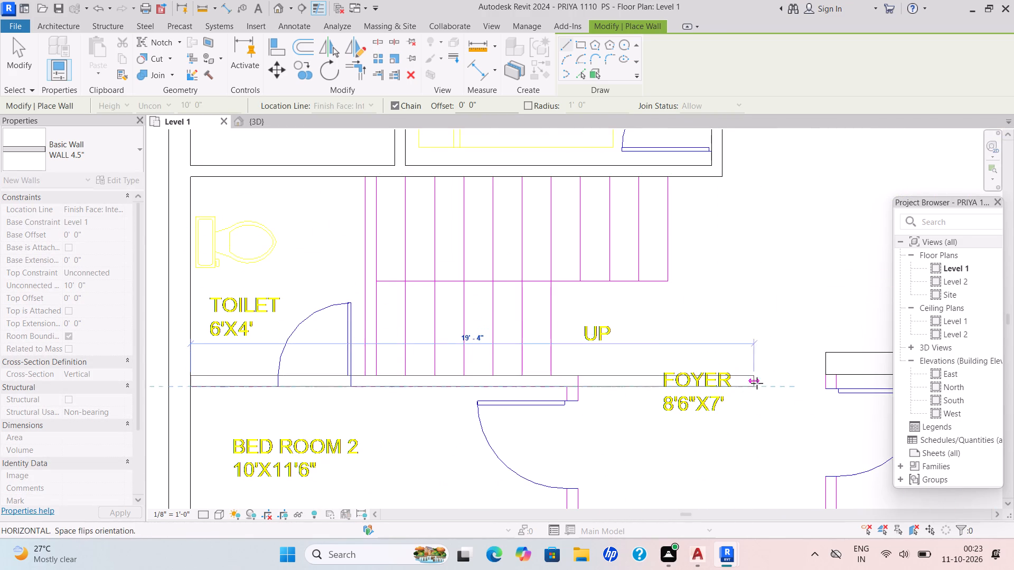
pyautogui.click(578, 379)
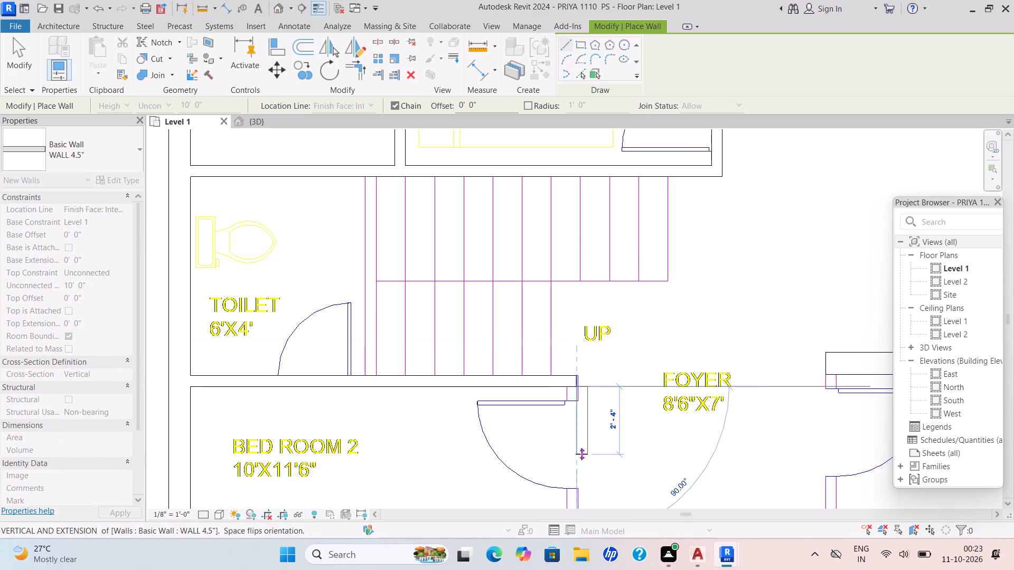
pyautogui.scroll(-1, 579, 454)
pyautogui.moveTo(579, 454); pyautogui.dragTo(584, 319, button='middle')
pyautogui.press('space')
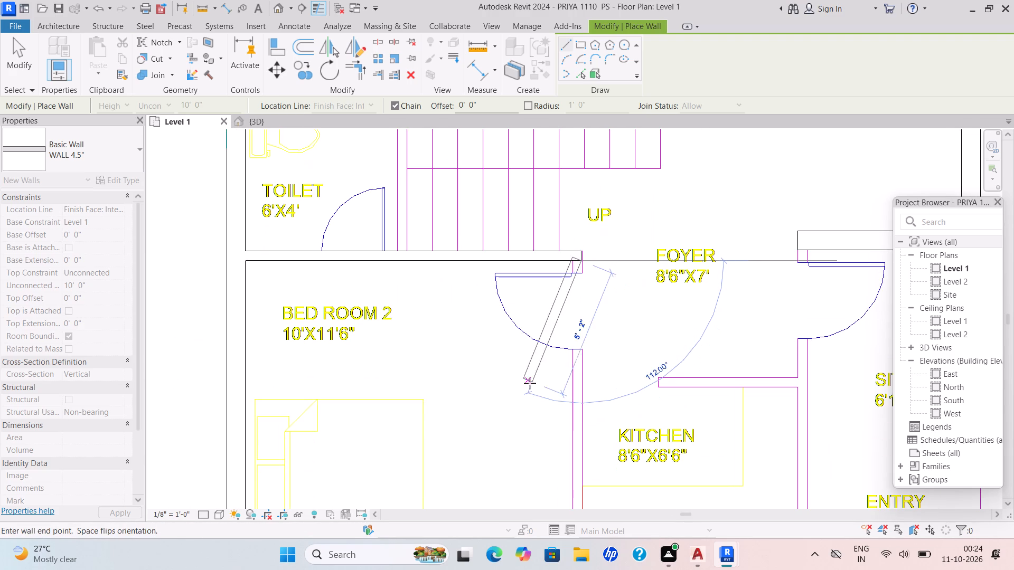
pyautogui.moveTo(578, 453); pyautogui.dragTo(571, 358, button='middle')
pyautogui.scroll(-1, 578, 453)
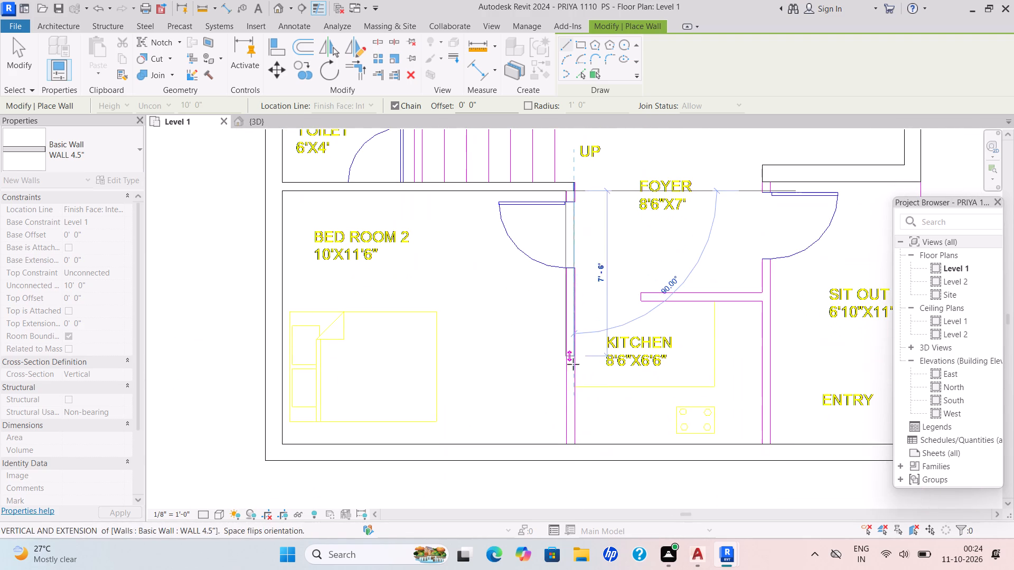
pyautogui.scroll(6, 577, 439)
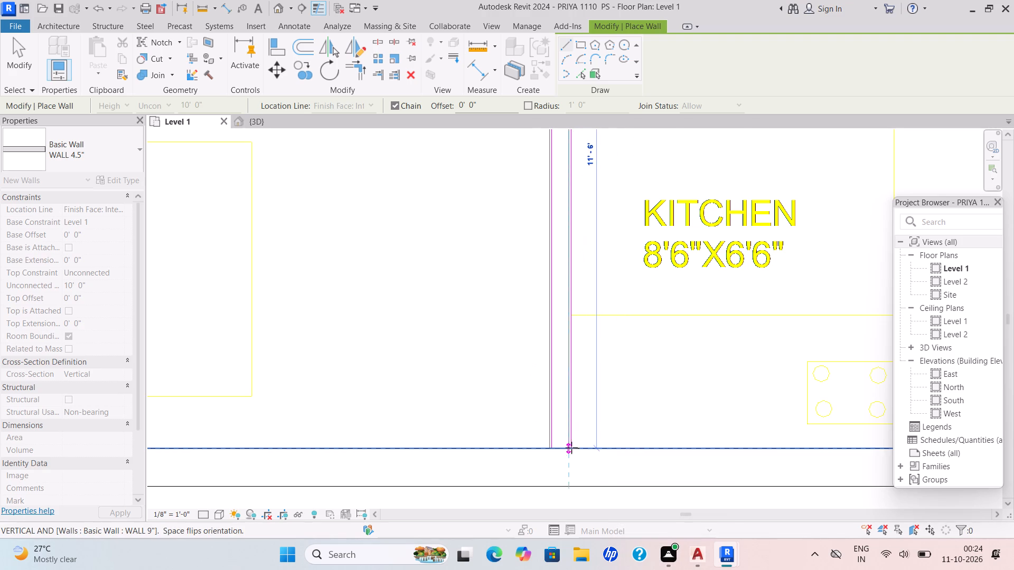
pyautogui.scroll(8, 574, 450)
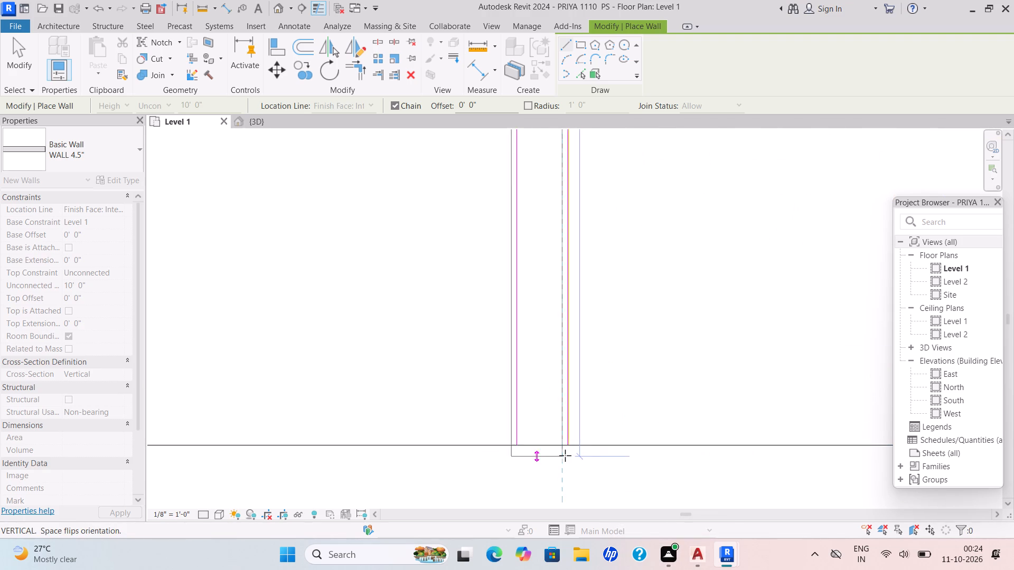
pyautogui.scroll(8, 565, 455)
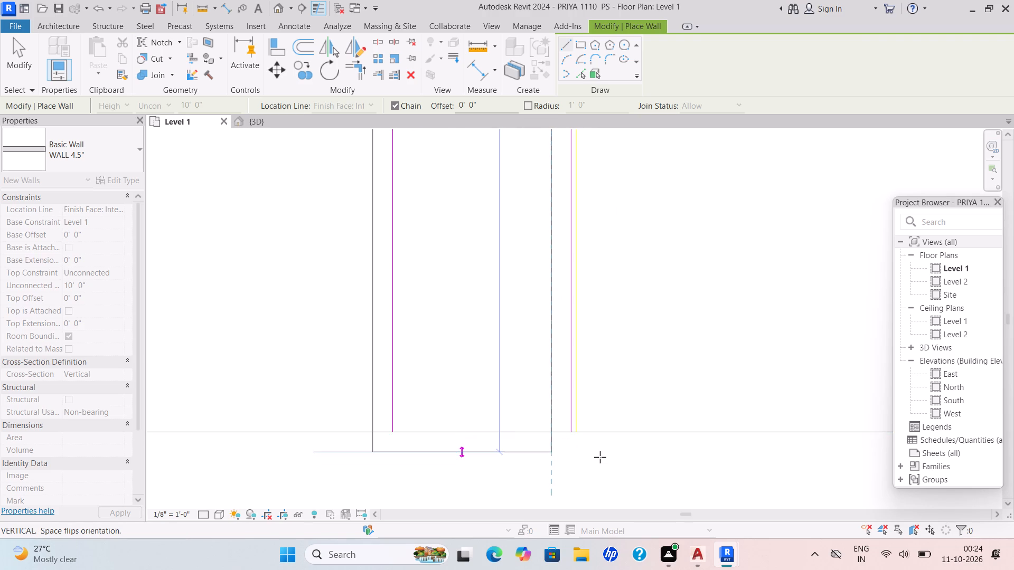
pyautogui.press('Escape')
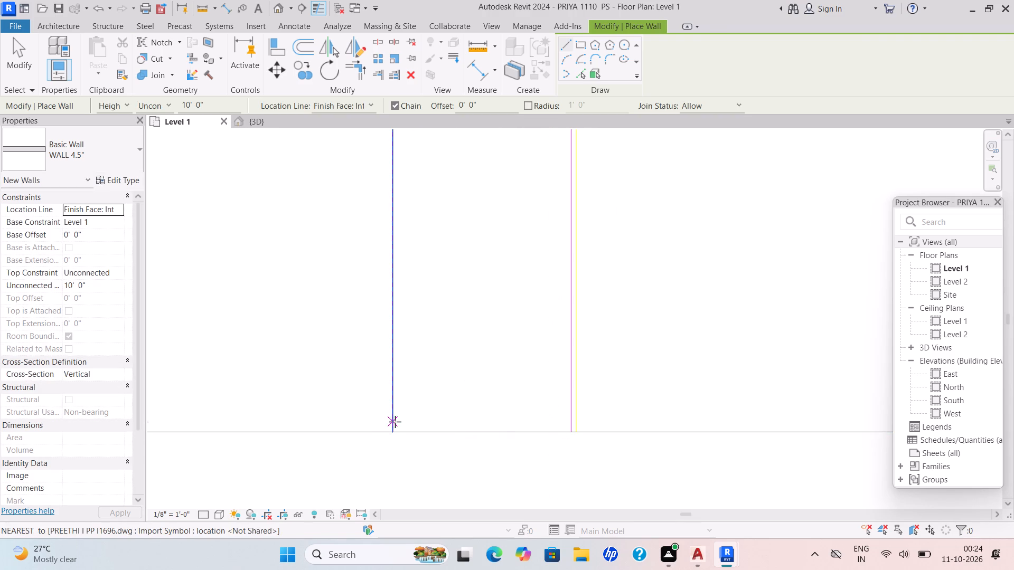
# Draw the WALL 4.5" partition between Bedroom 2 and the kitchen, from the outer wall up to the partition below the stairs.
pyautogui.moveTo(396, 431); pyautogui.dragTo(399, 425)
pyautogui.press('space')
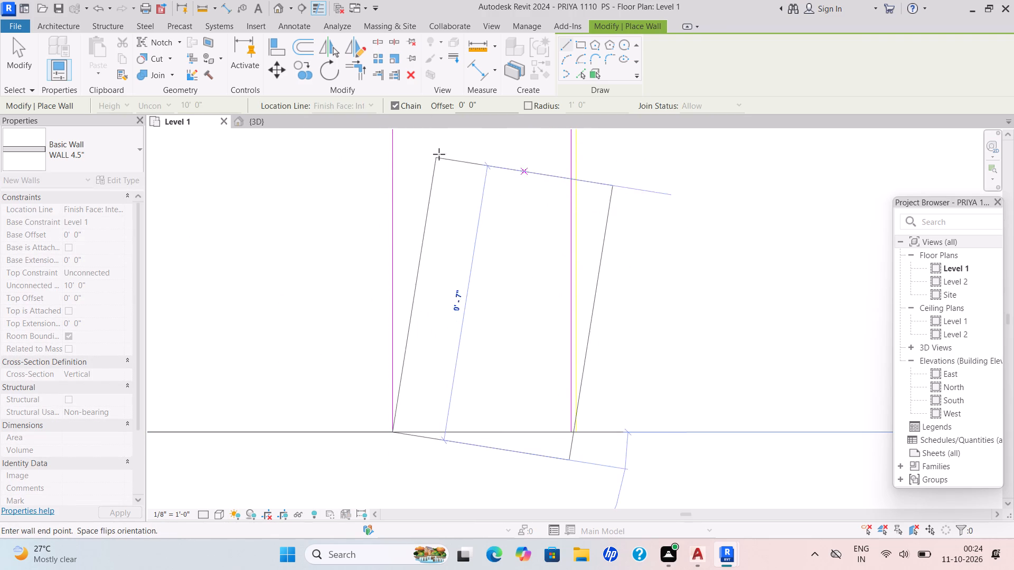
pyautogui.moveTo(407, 153); pyautogui.dragTo(429, 286, button='middle')
pyautogui.scroll(-4, 407, 153)
pyautogui.moveTo(448, 203); pyautogui.dragTo(399, 415, button='middle')
pyautogui.scroll(-4, 448, 205)
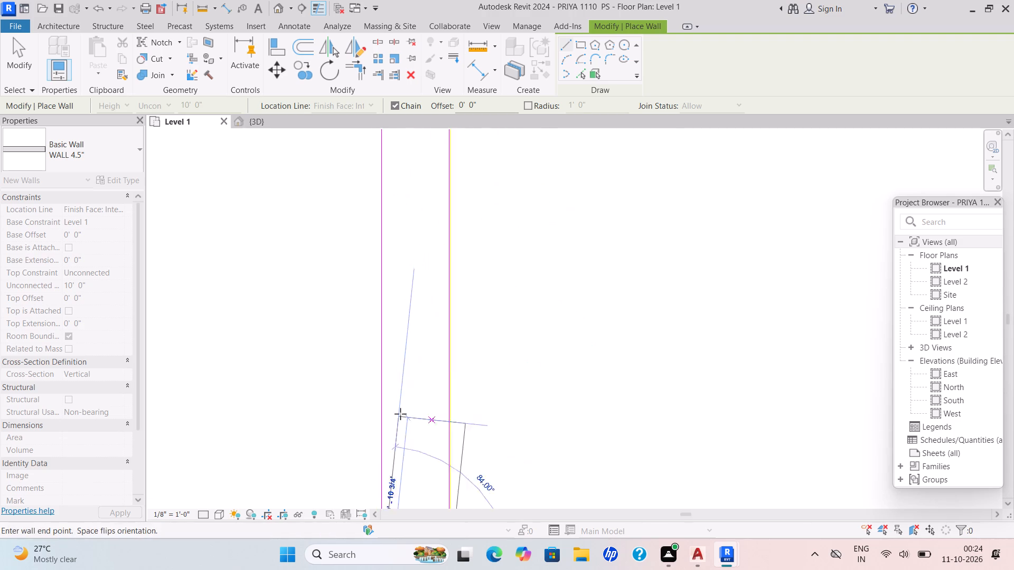
pyautogui.scroll(-7, 378, 359)
pyautogui.moveTo(375, 372); pyautogui.dragTo(372, 526, button='middle')
pyautogui.moveTo(408, 270); pyautogui.dragTo(402, 370, button='middle')
pyautogui.scroll(-5, 402, 357)
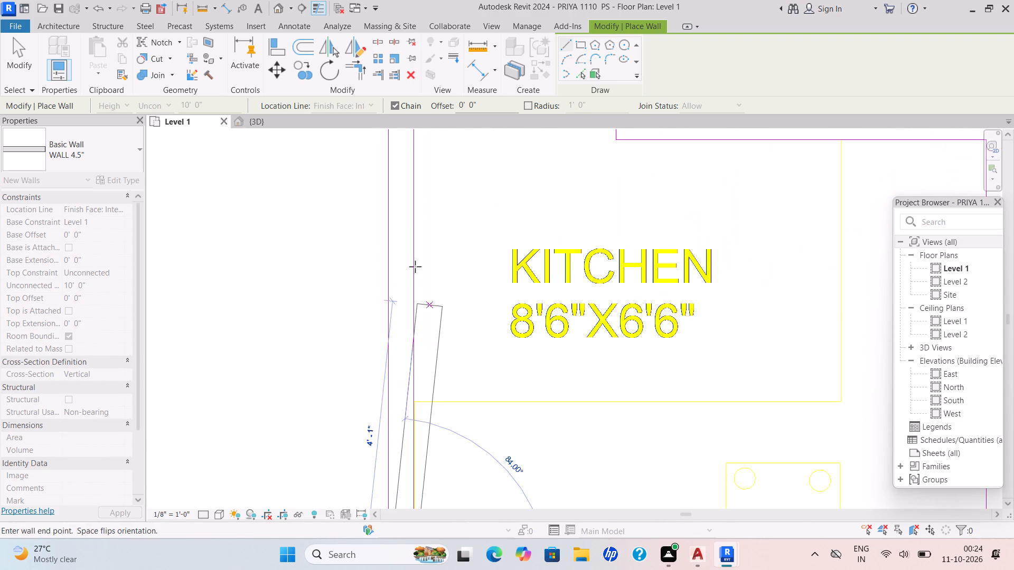
pyautogui.moveTo(402, 225); pyautogui.dragTo(400, 289, button='middle')
pyautogui.scroll(-4, 403, 254)
pyautogui.scroll(1, 399, 288)
pyautogui.moveTo(396, 203); pyautogui.dragTo(414, 336, button='middle')
pyautogui.scroll(-5, 408, 260)
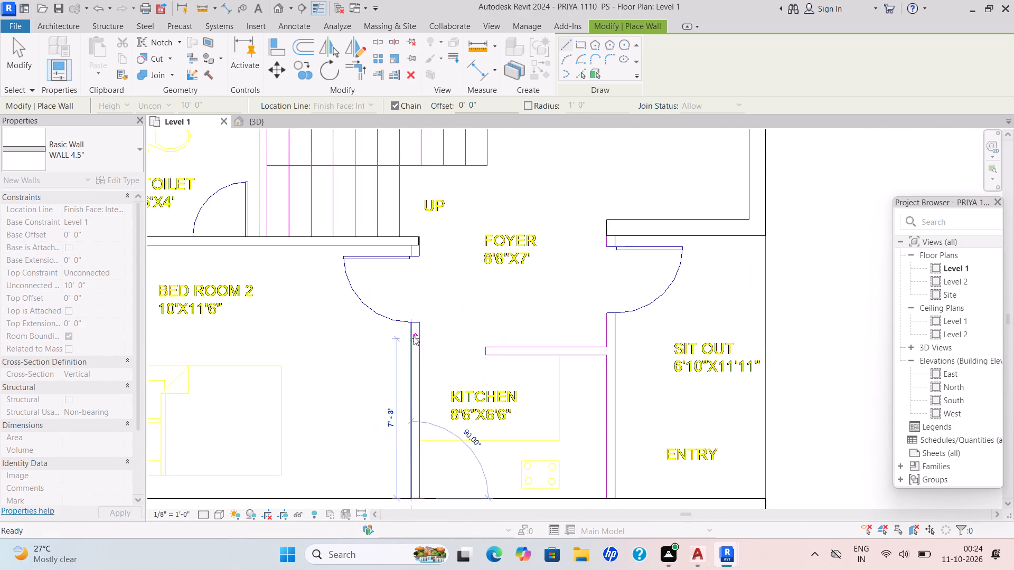
pyautogui.scroll(1, 414, 336)
pyautogui.scroll(9, 399, 232)
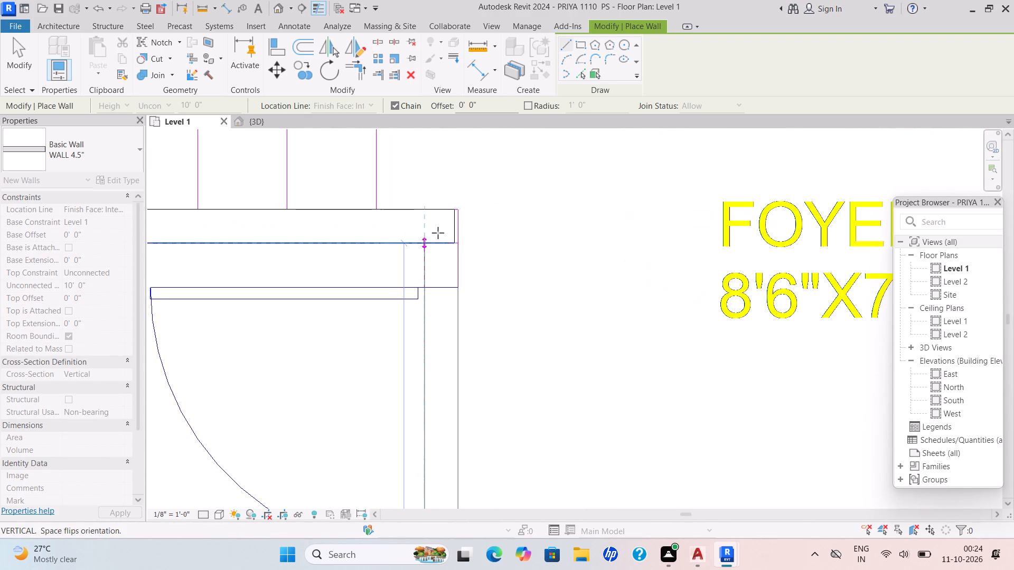
pyautogui.moveTo(440, 209); pyautogui.dragTo(443, 216)
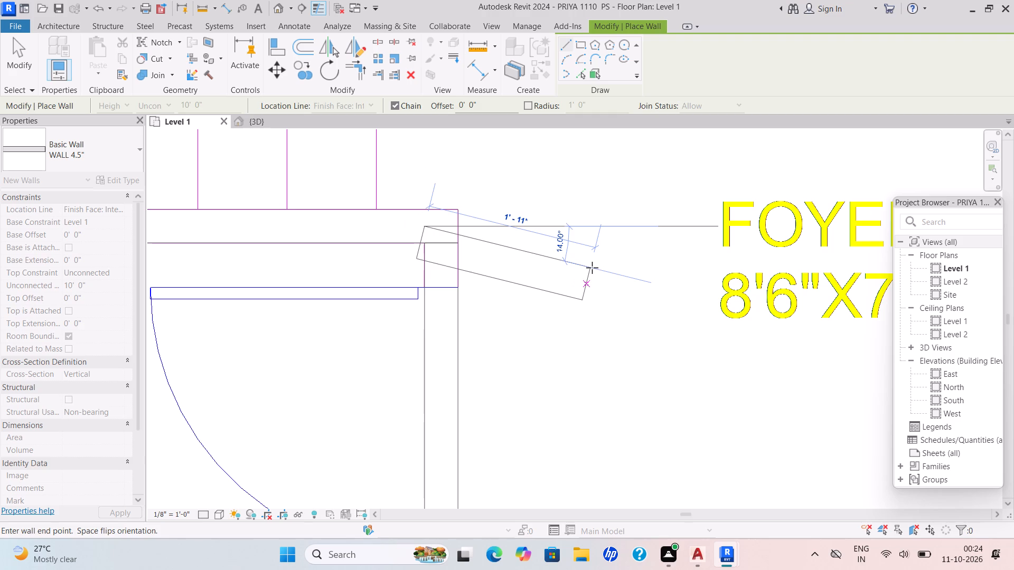
pyautogui.press('Escape')
pyautogui.scroll(-11, 536, 262)
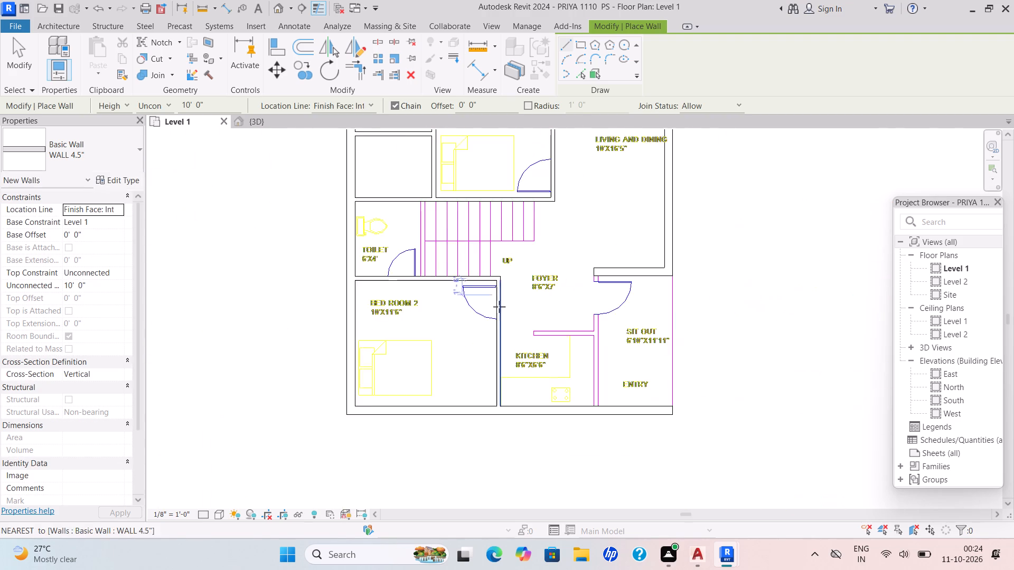
# Draw a WALL 4.5" partition about 11'-11" long between the kitchen and the sit out, from the outer wall to the foyer corner.
pyautogui.scroll(-5, 499, 307)
pyautogui.moveTo(501, 327); pyautogui.dragTo(411, 311, button='middle')
pyautogui.scroll(14, 512, 381)
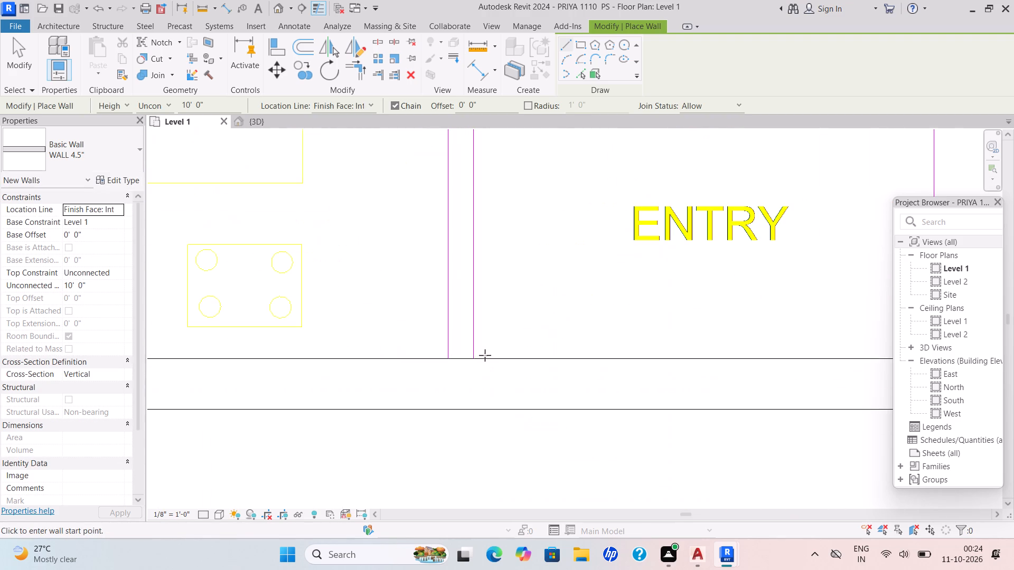
pyautogui.click(478, 360)
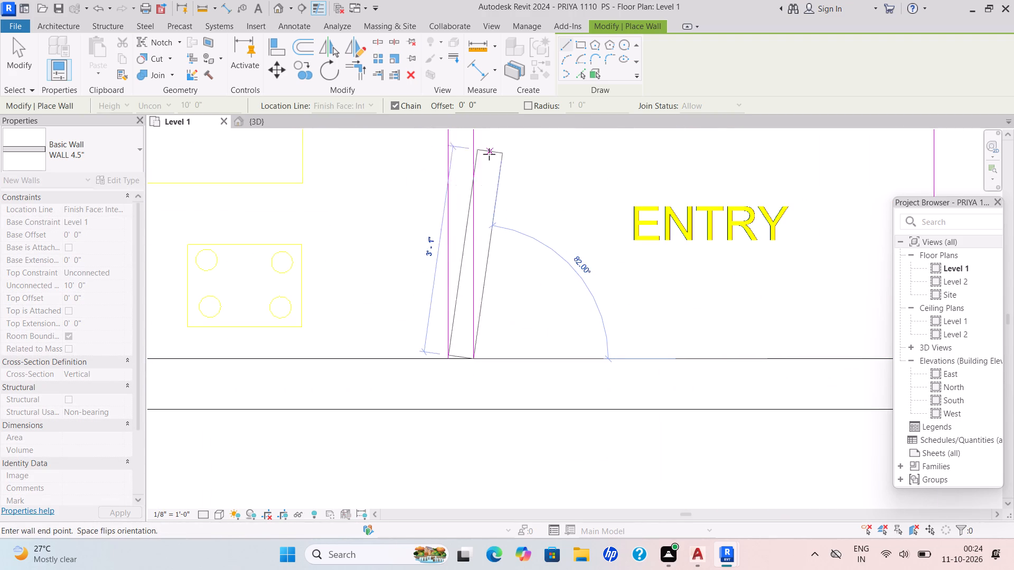
pyautogui.moveTo(473, 147); pyautogui.dragTo(484, 322, button='middle')
pyautogui.scroll(-5, 478, 288)
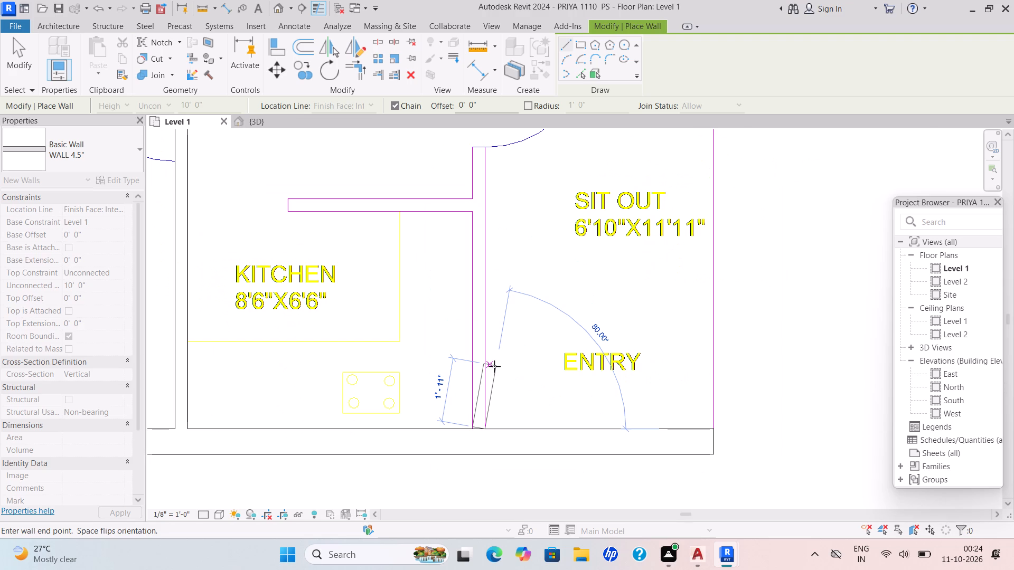
pyautogui.scroll(-5, 466, 169)
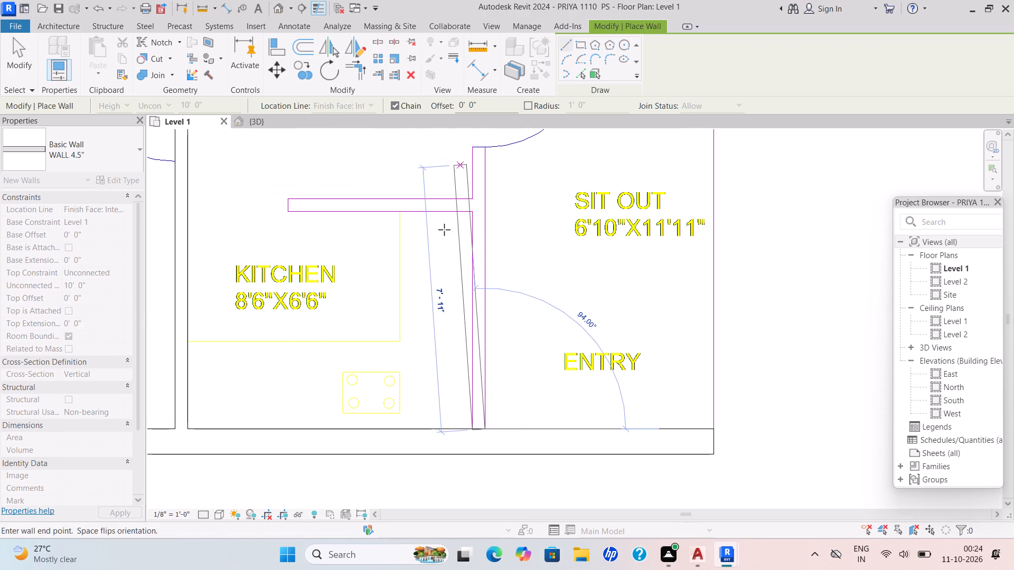
pyautogui.moveTo(481, 203); pyautogui.dragTo(492, 335, button='middle')
pyautogui.scroll(-1, 488, 334)
pyautogui.scroll(1, 495, 336)
pyautogui.scroll(4, 484, 242)
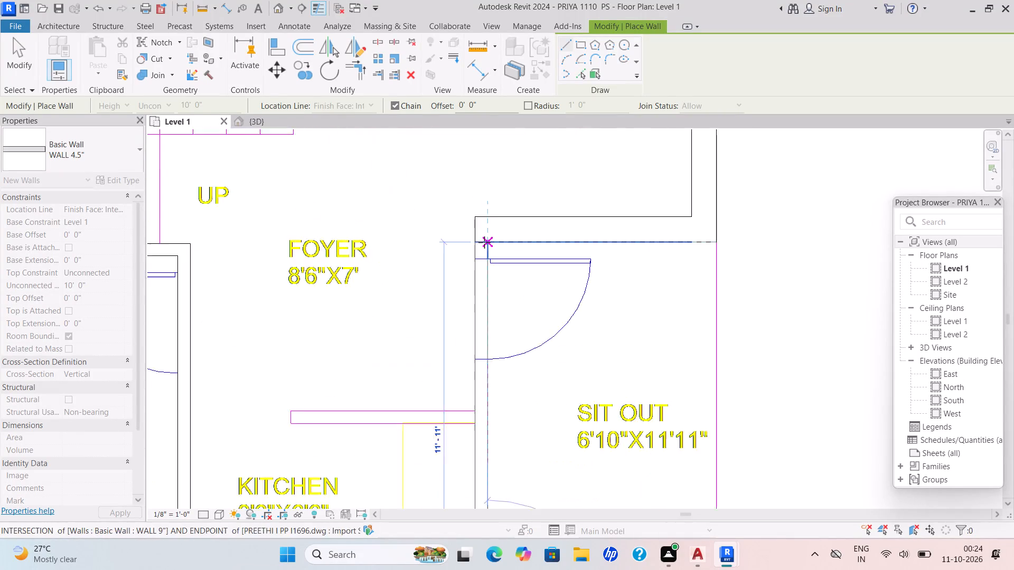
pyautogui.scroll(6, 484, 242)
pyautogui.click(482, 243)
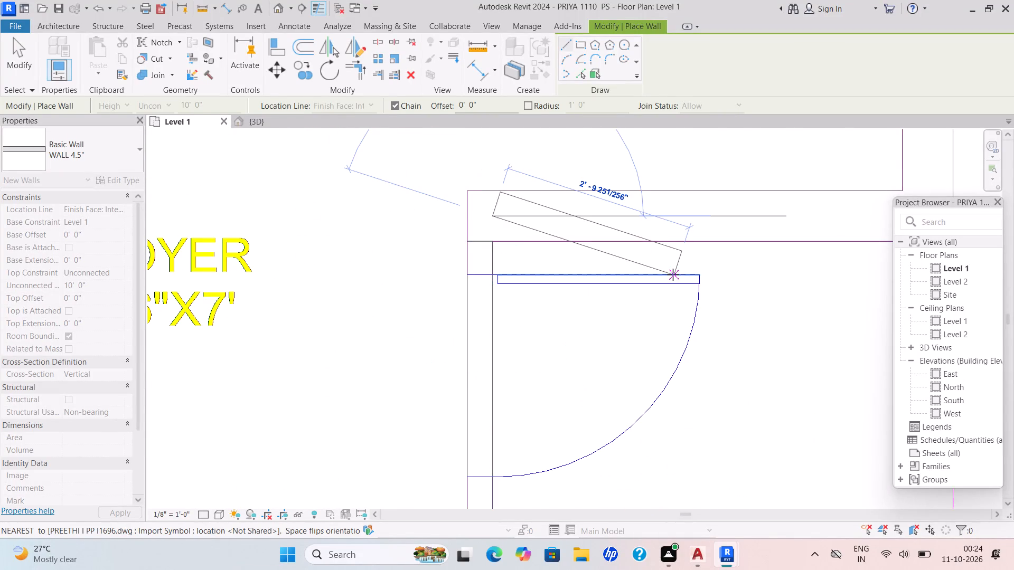
pyautogui.press('Escape')
# Draw a WALL 4.5" partition about 5'-6" long between the kitchen and foyer, starting at the sit-out wall and flipped onto the plan lines.
pyautogui.scroll(-7, 115, 218)
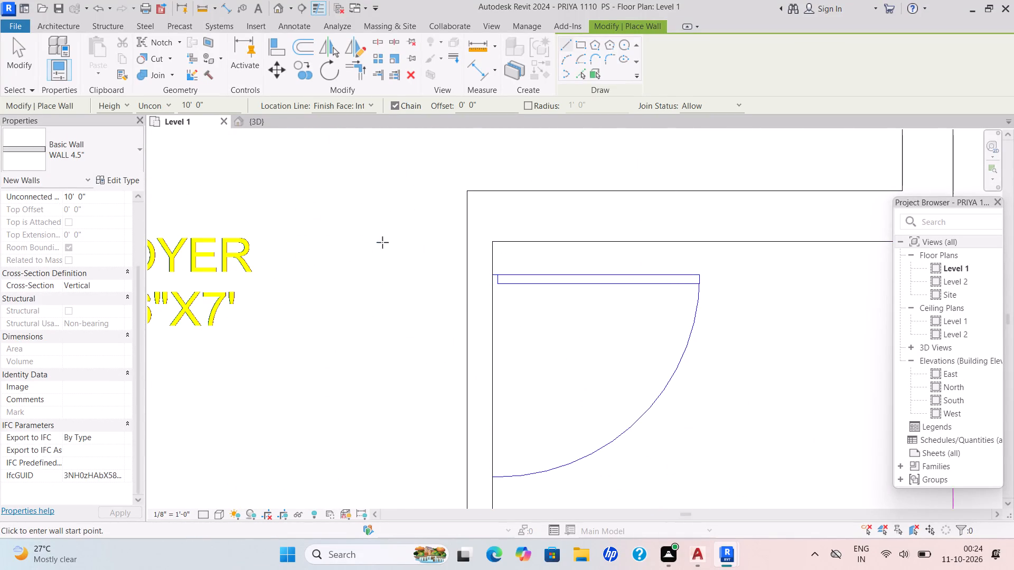
pyautogui.scroll(-7, 479, 290)
pyautogui.scroll(-1, 509, 358)
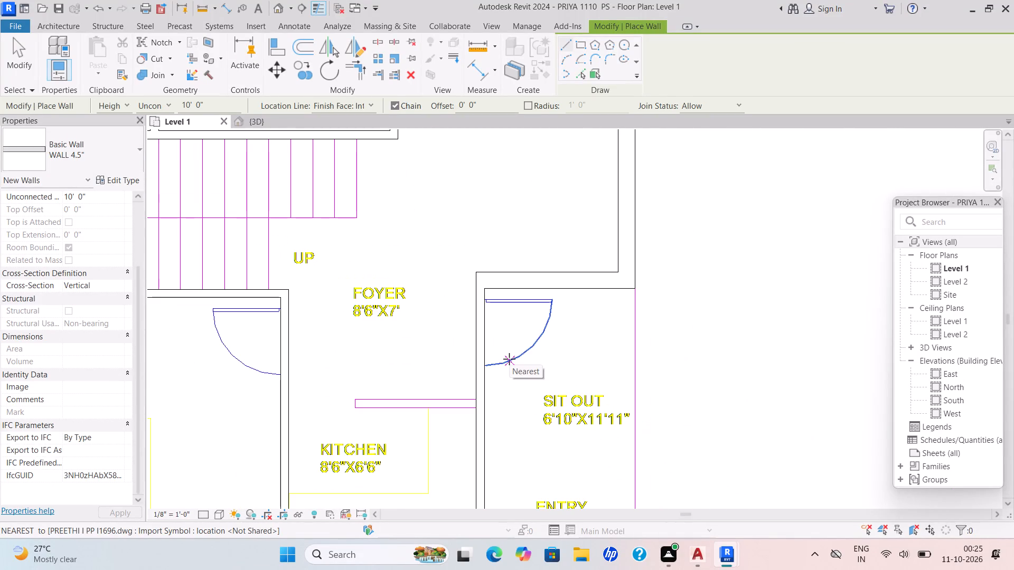
pyautogui.scroll(-3, 511, 358)
pyautogui.moveTo(508, 356); pyautogui.dragTo(509, 258, button='middle')
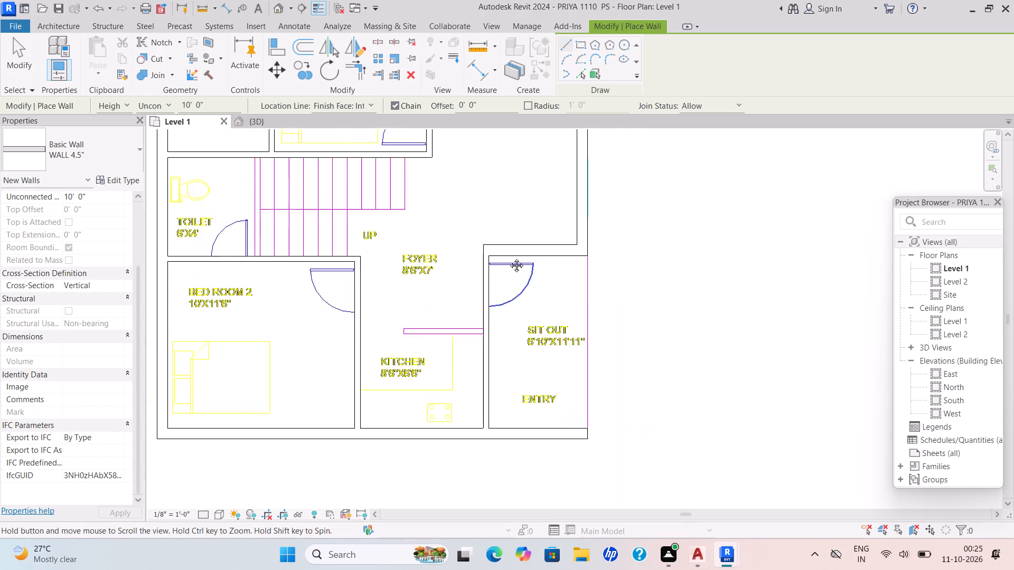
pyautogui.moveTo(509, 258); pyautogui.dragTo(513, 237, button='middle')
pyautogui.scroll(9, 509, 271)
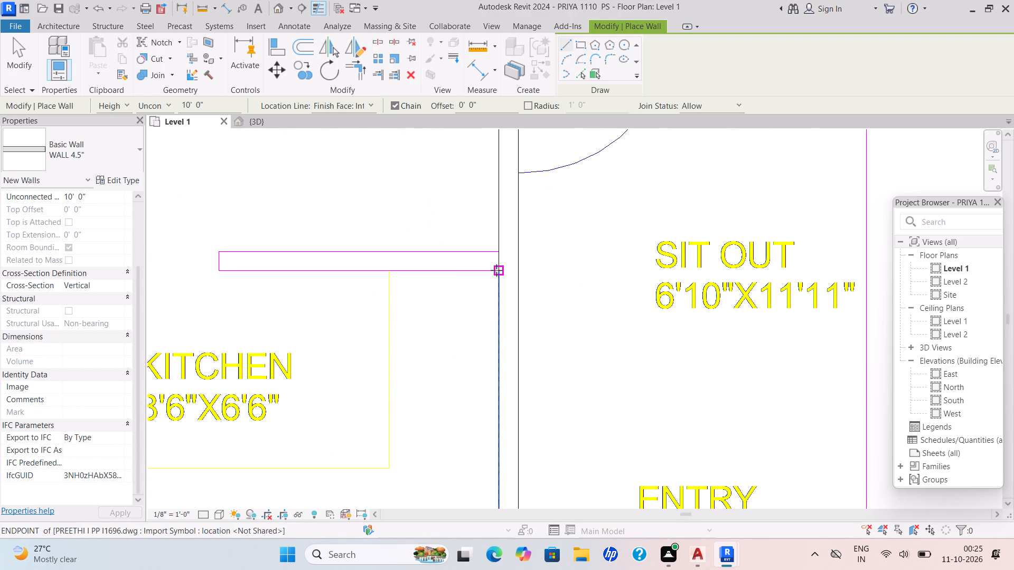
pyautogui.click(496, 270)
pyautogui.press('space')
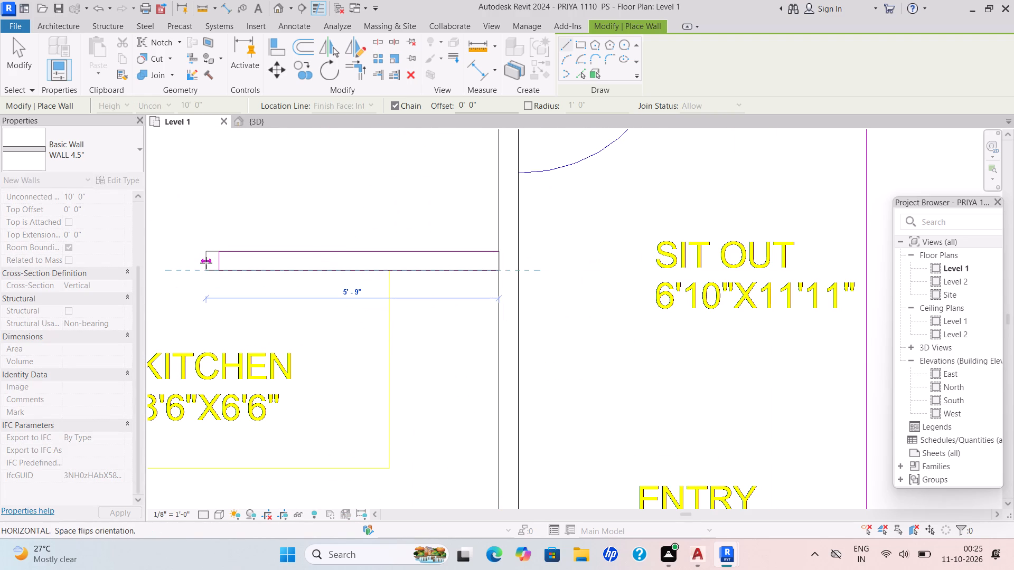
pyautogui.scroll(9, 206, 263)
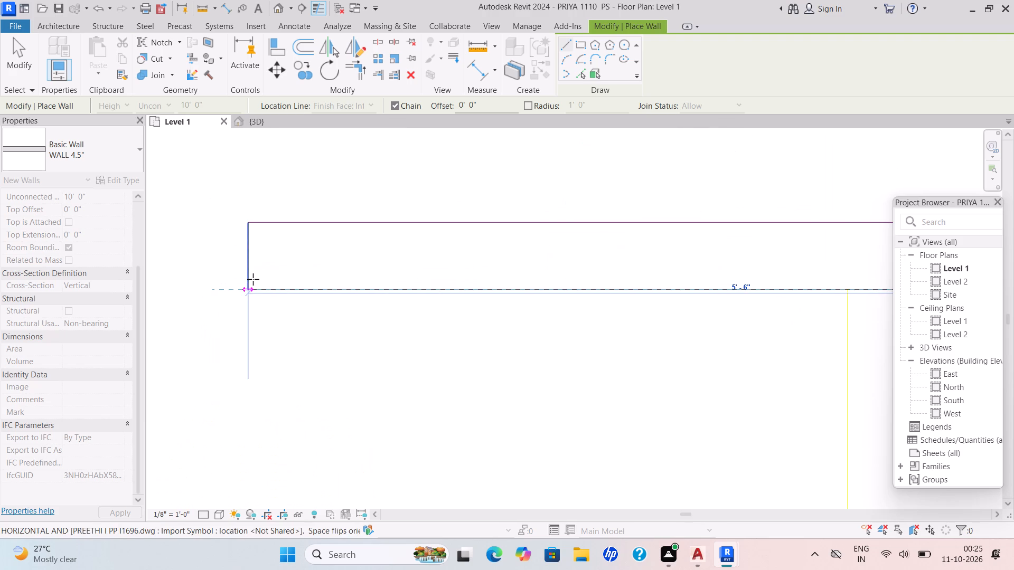
pyautogui.click(253, 280)
pyautogui.press('Escape')
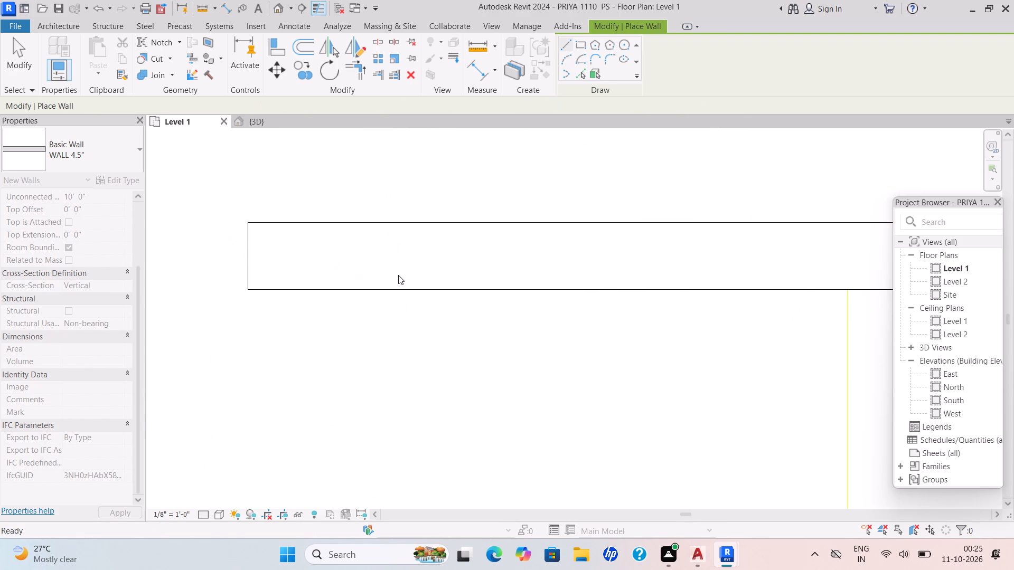
# Draw a WALL 4.5" partition between the 6'x4' toilet and the stairs, from the Bedroom 1 side wall to the Bedroom 2 wall.
pyautogui.scroll(-8, 647, 402)
pyautogui.scroll(-12, 577, 404)
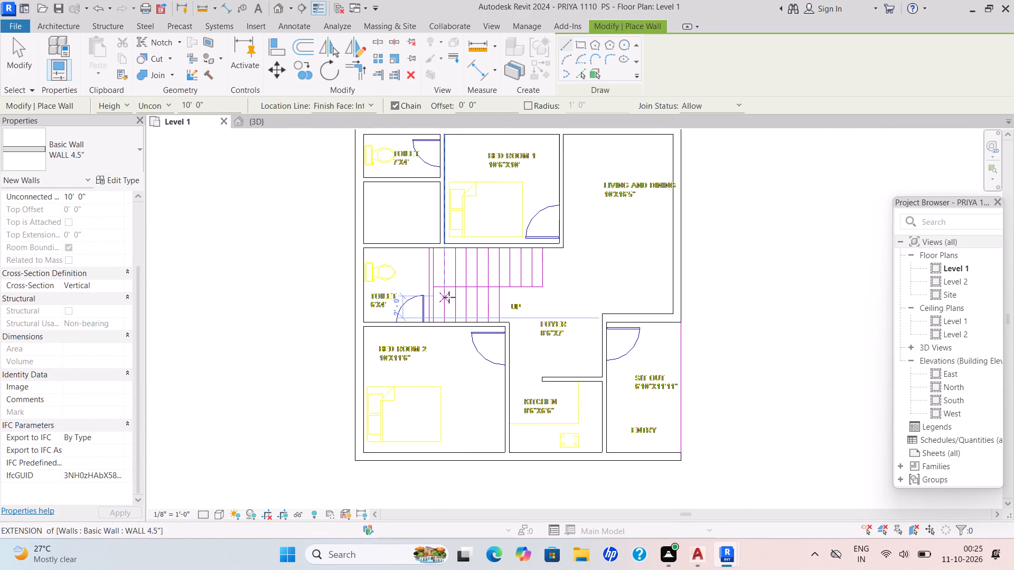
pyautogui.scroll(1, 449, 297)
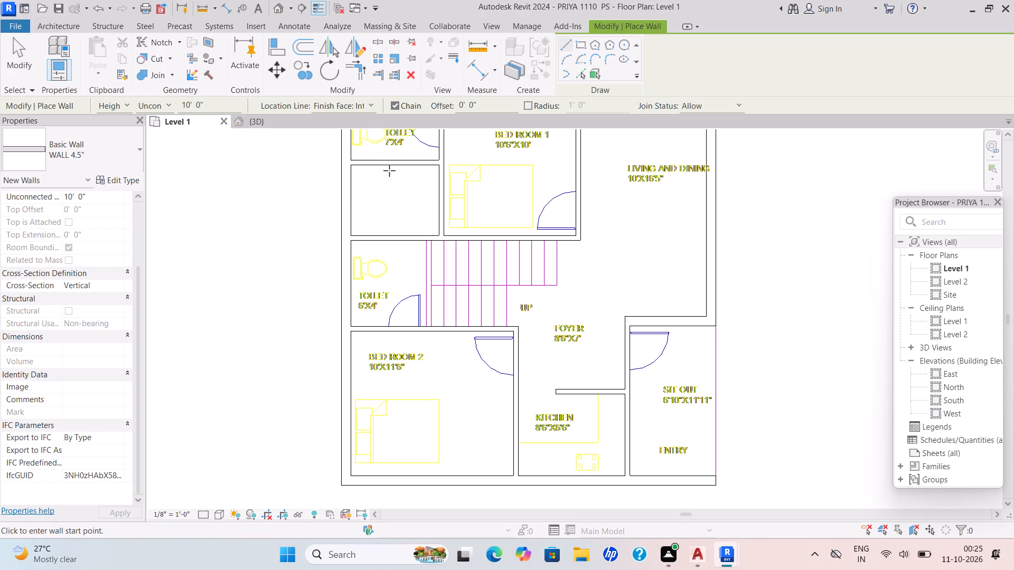
pyautogui.scroll(9, 420, 265)
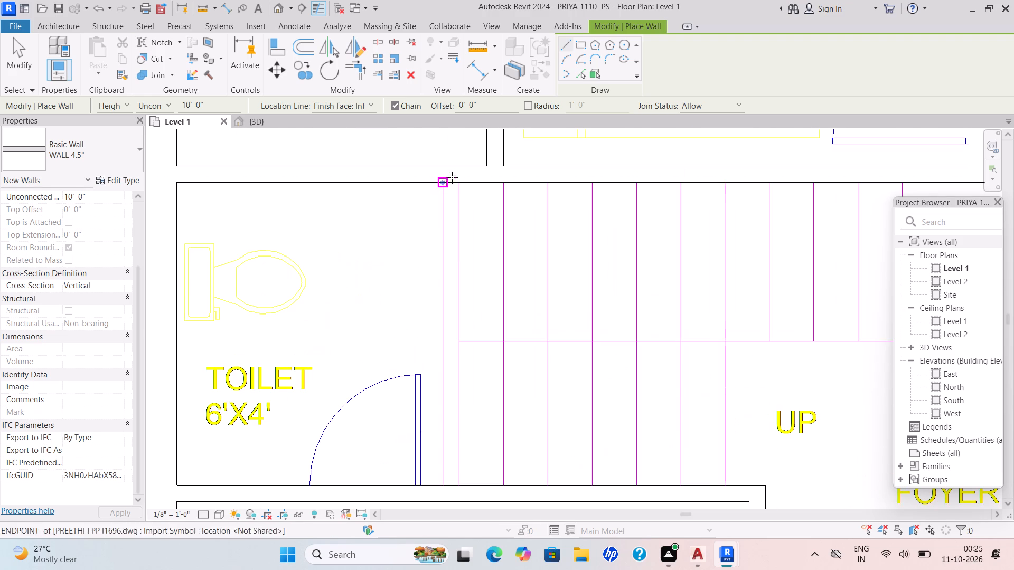
pyautogui.moveTo(448, 183); pyautogui.dragTo(447, 204)
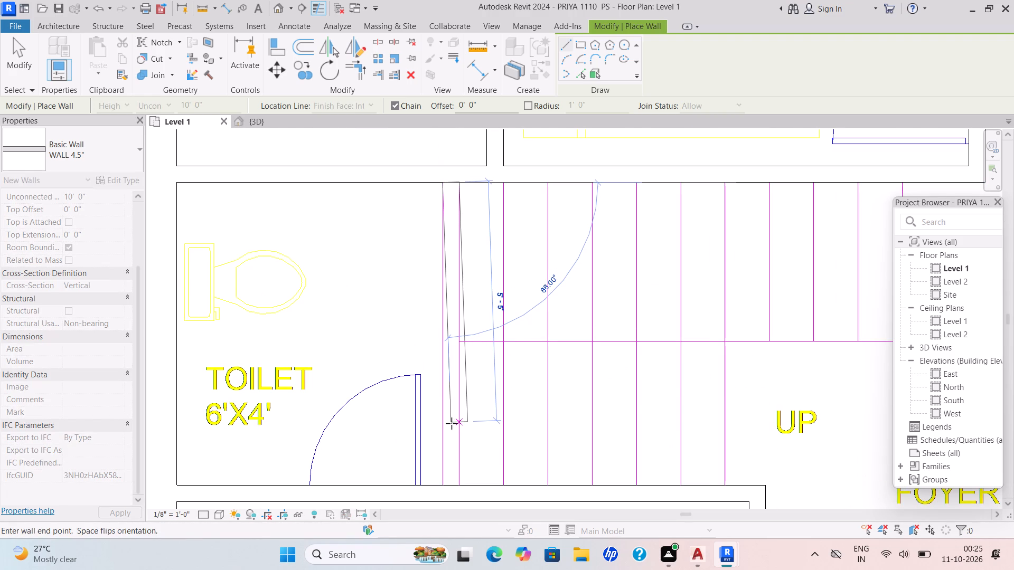
pyautogui.scroll(-3, 452, 423)
pyautogui.moveTo(452, 423); pyautogui.dragTo(452, 398, button='middle')
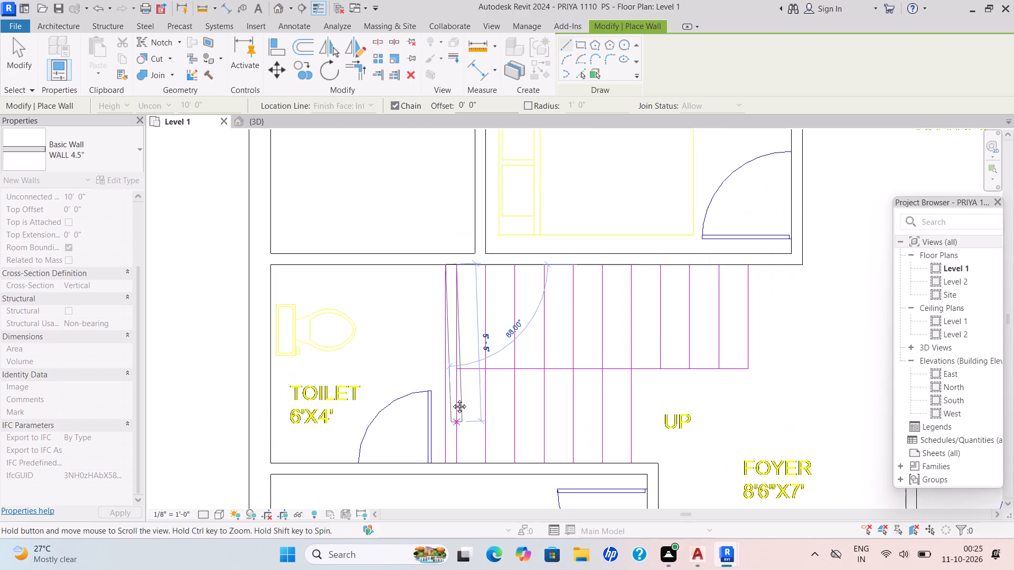
pyautogui.moveTo(452, 398); pyautogui.dragTo(448, 385, button='middle')
pyautogui.scroll(7, 426, 435)
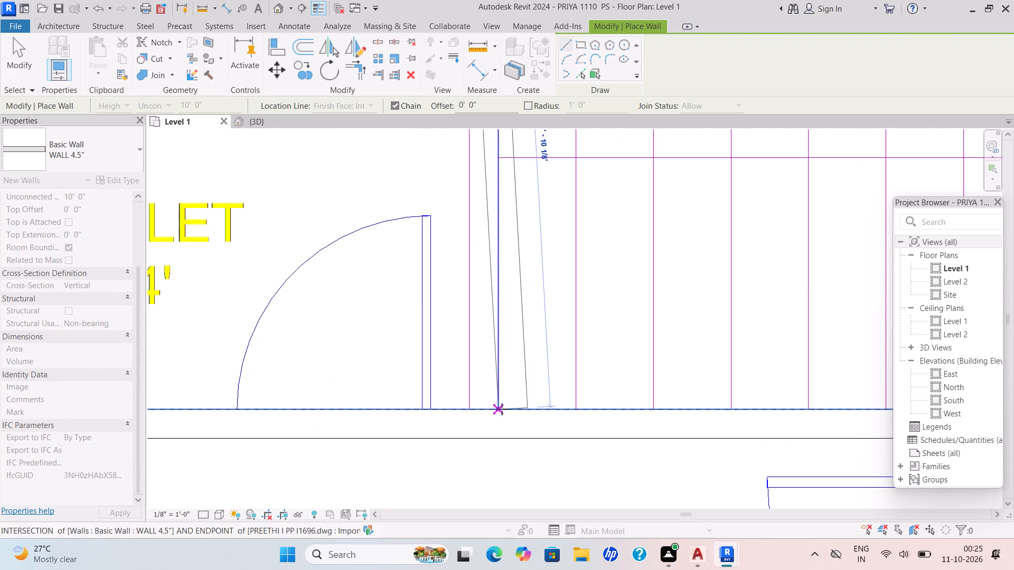
pyautogui.scroll(3, 465, 406)
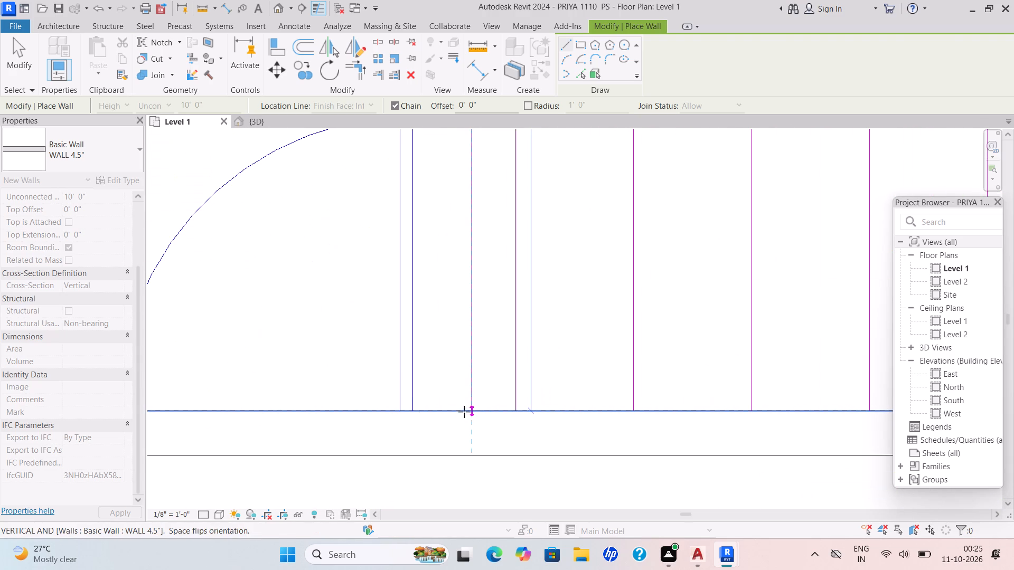
pyautogui.click(473, 409)
pyautogui.press('`')
pyautogui.press('Escape')
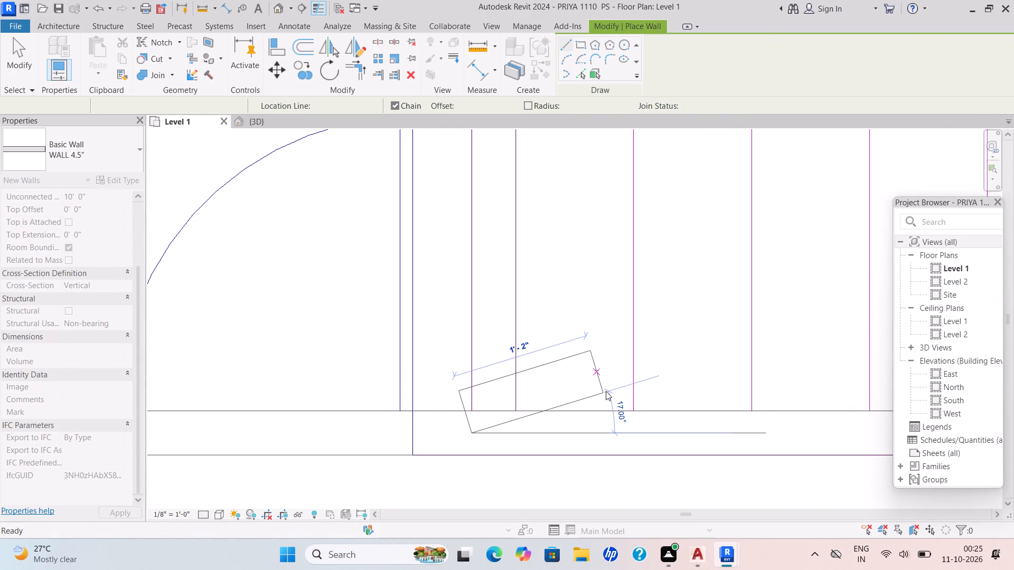
# Start a stair with a sketched run and draw its outer boundary along the Bedroom 1, toilet and Bedroom 2 walls.
pyautogui.scroll(-7, 618, 412)
pyautogui.moveTo(707, 383); pyautogui.dragTo(417, 413, button='middle')
pyautogui.scroll(-3, 640, 397)
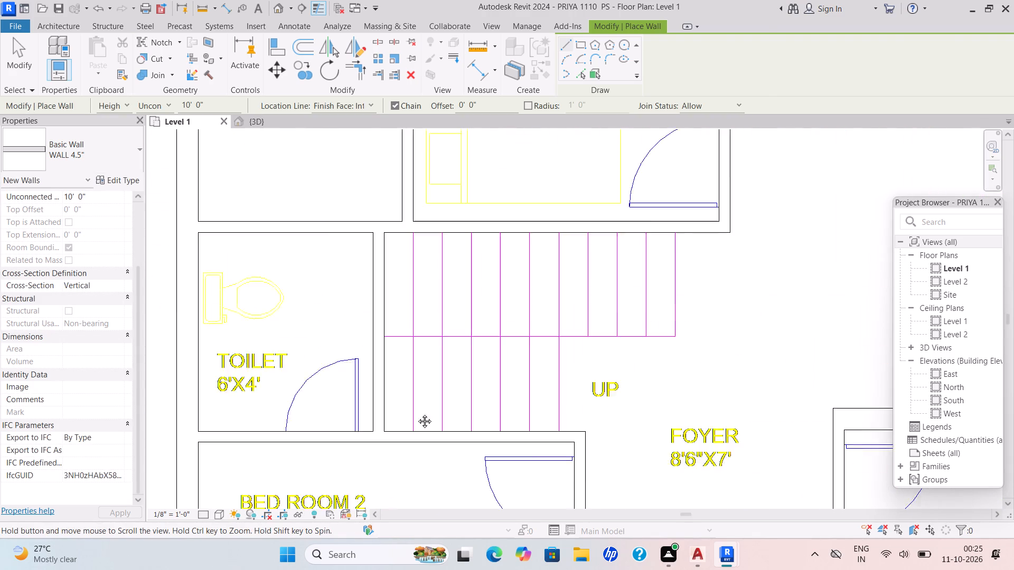
pyautogui.moveTo(417, 413); pyautogui.dragTo(416, 413, button='middle')
pyautogui.scroll(1, 411, 413)
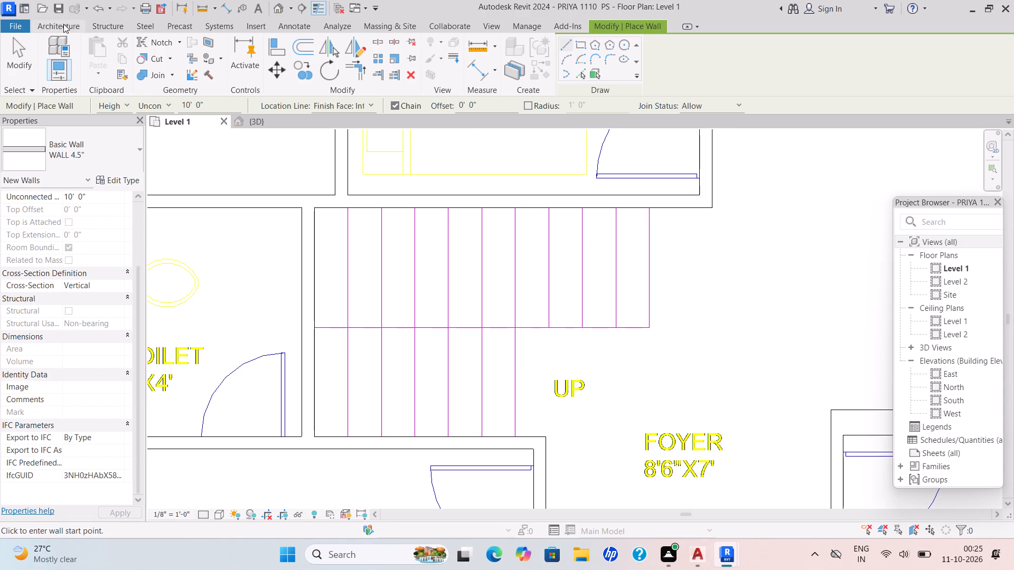
pyautogui.click(63, 24)
pyautogui.click(483, 60)
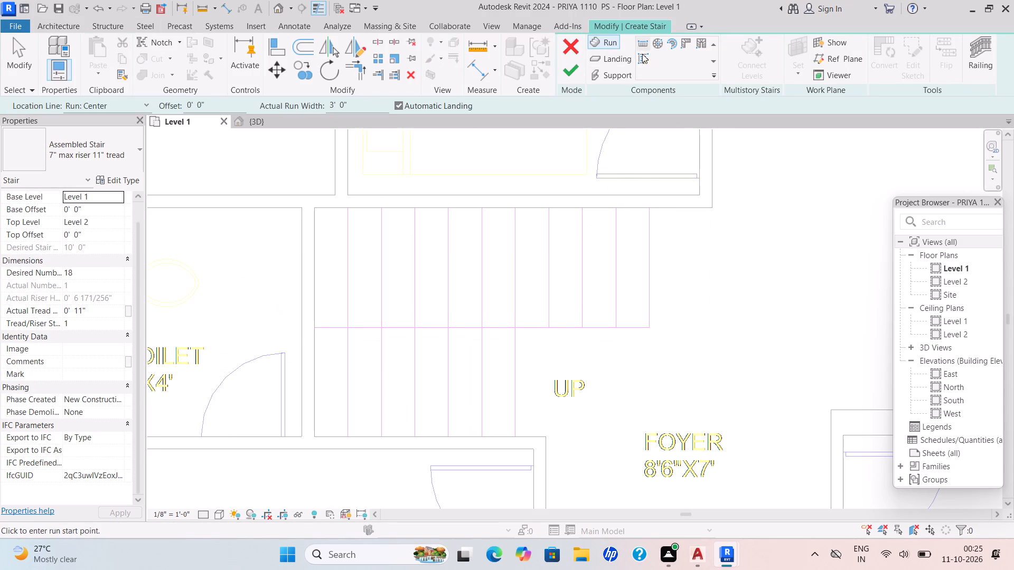
pyautogui.doubleClick(642, 56)
pyautogui.click(653, 38)
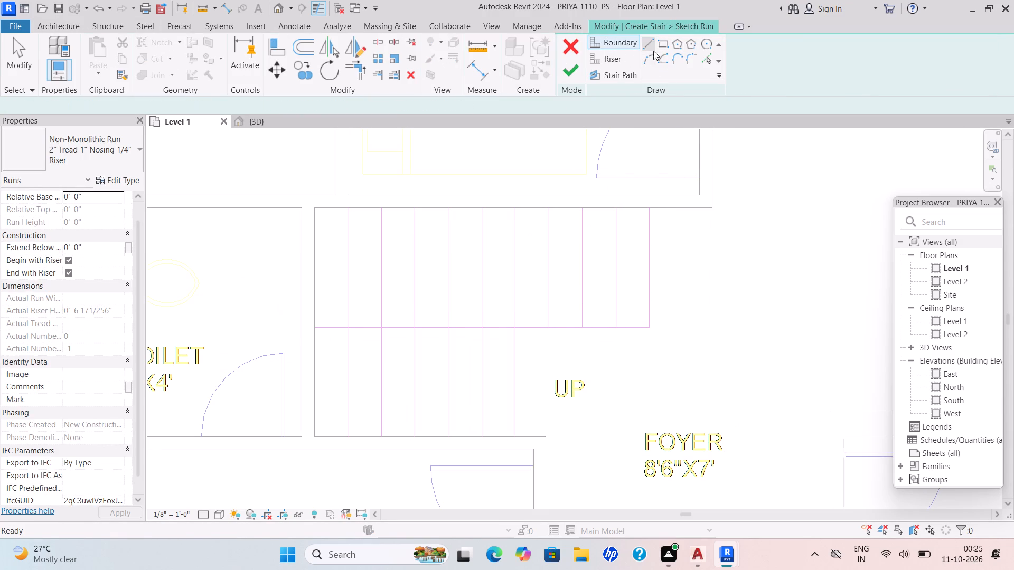
pyautogui.moveTo(653, 212); pyautogui.dragTo(643, 214)
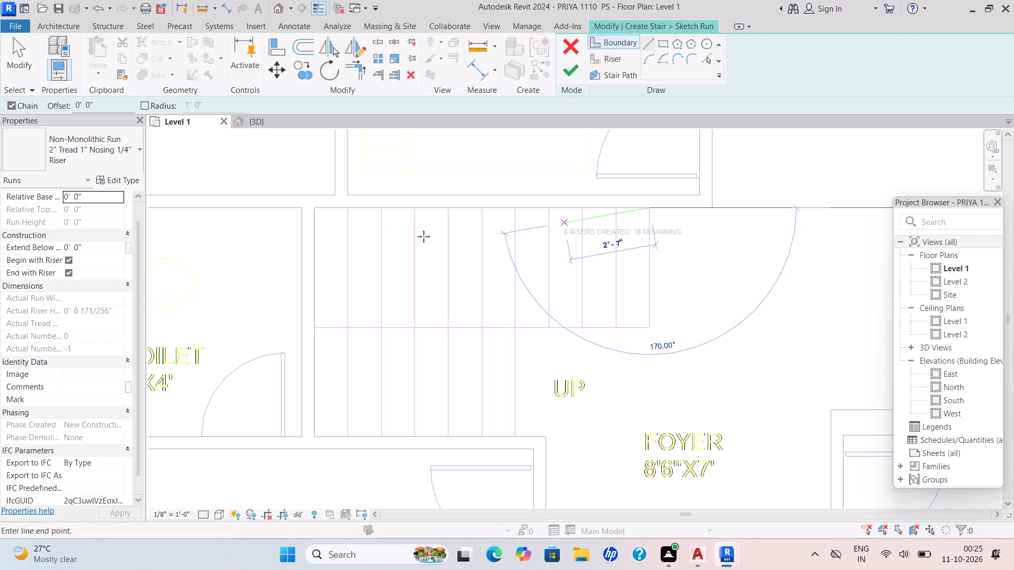
pyautogui.moveTo(315, 203); pyautogui.dragTo(317, 212)
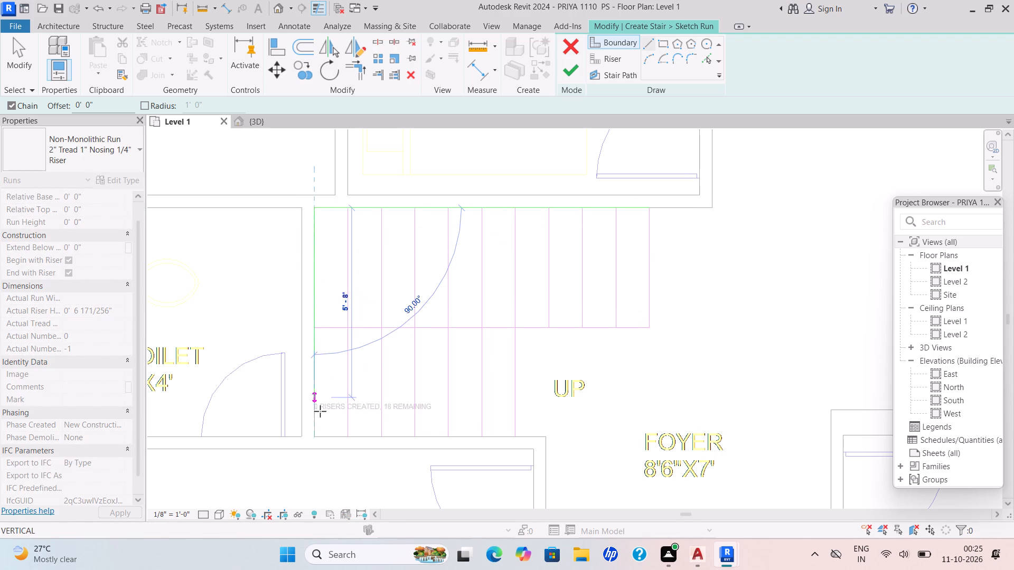
pyautogui.moveTo(316, 435); pyautogui.dragTo(324, 435)
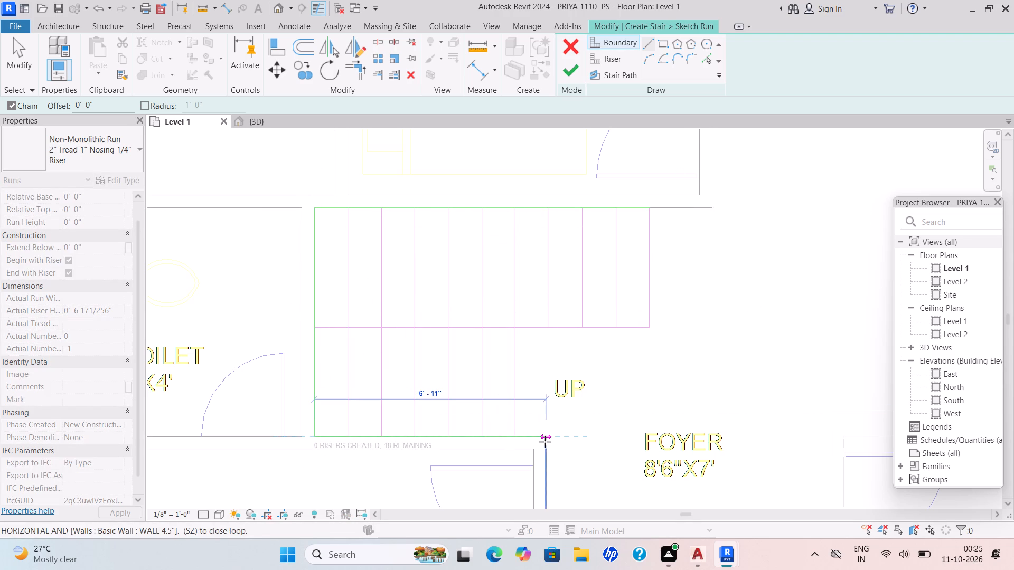
pyautogui.click(517, 437)
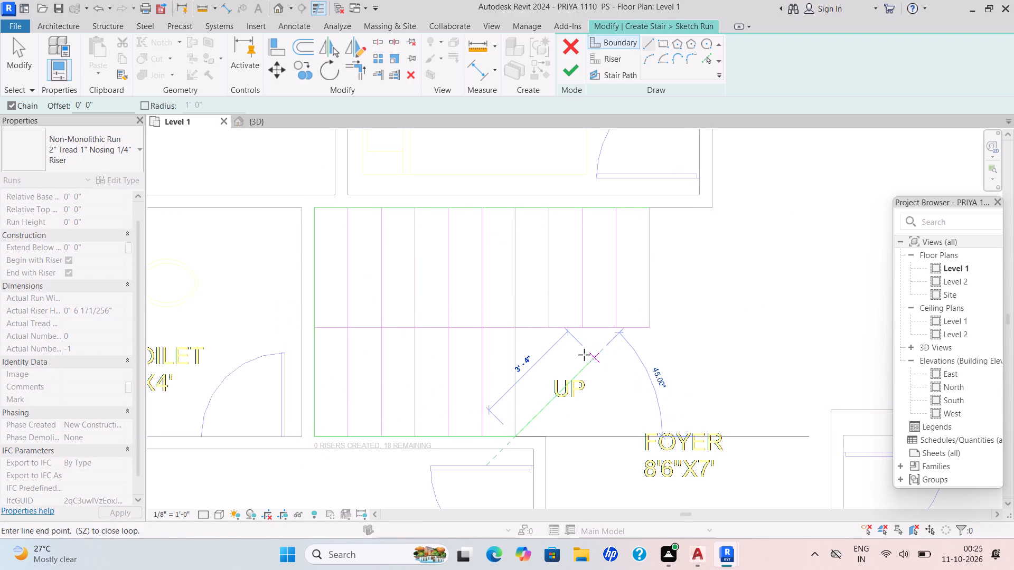
pyautogui.press('Escape')
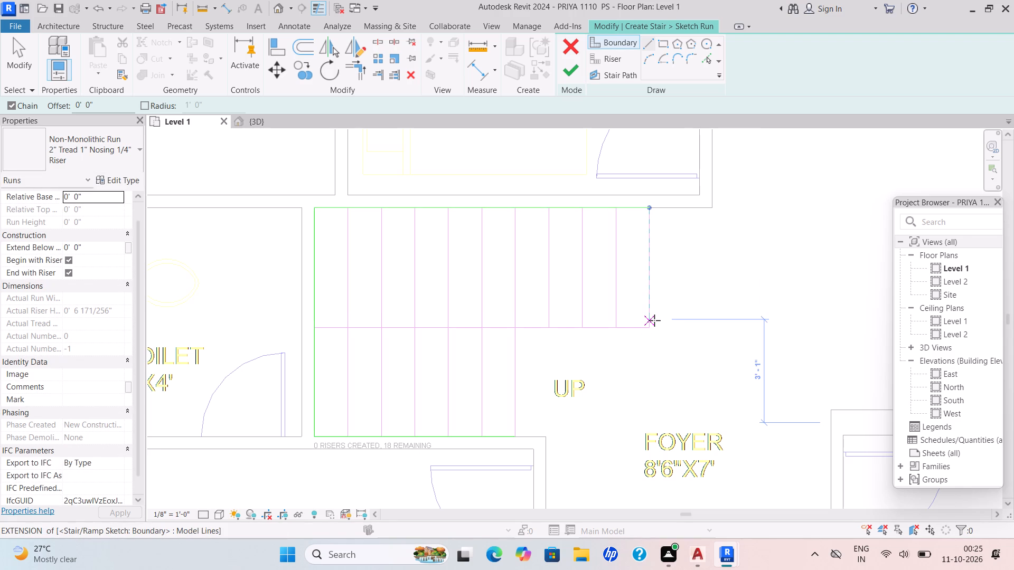
# Draw the stair's inner boundary between the two flights, with a 6" gap and a 4'-0" edge along the lower flight.
pyautogui.click(650, 318)
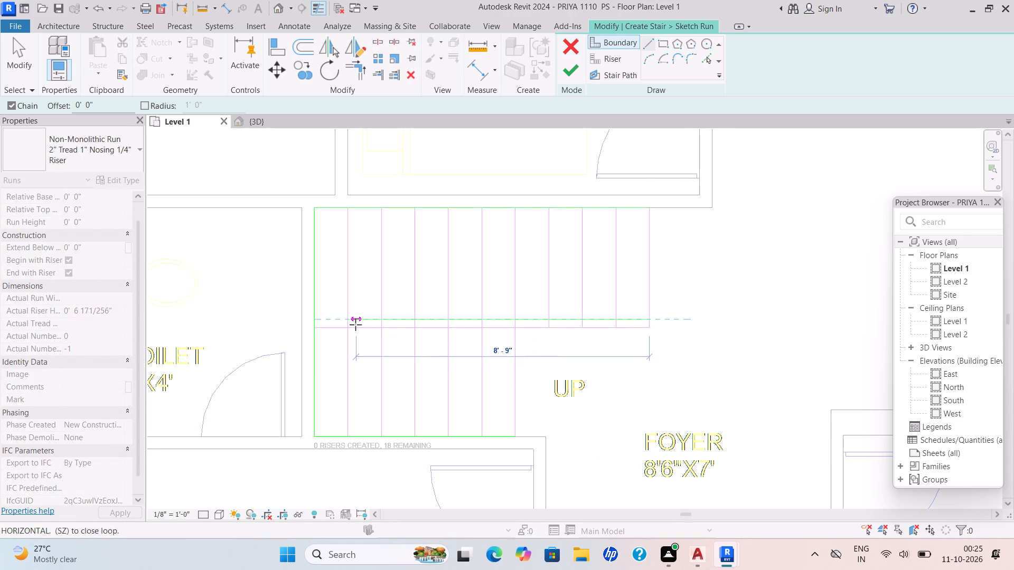
pyautogui.click(381, 325)
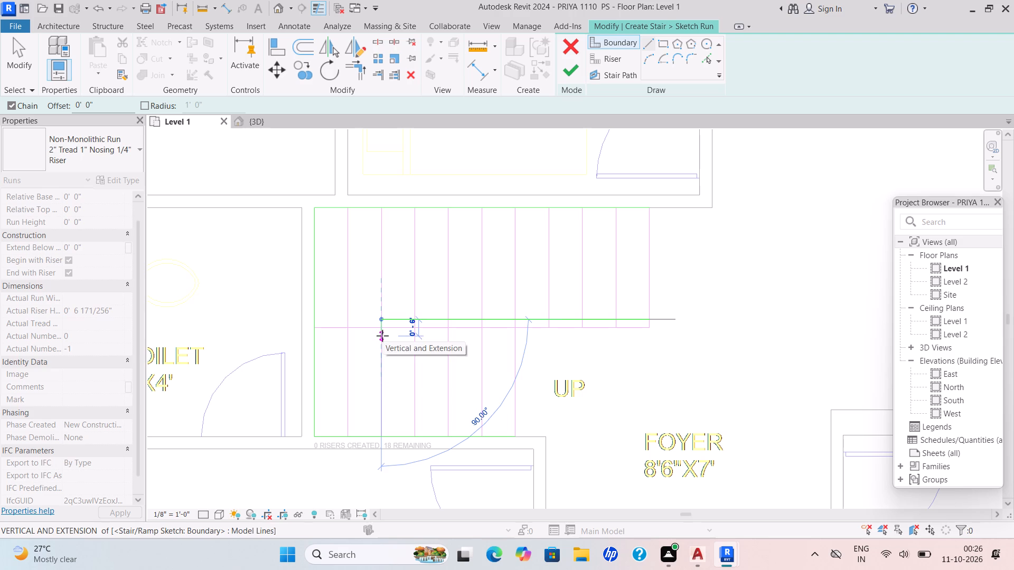
pyautogui.click(382, 336)
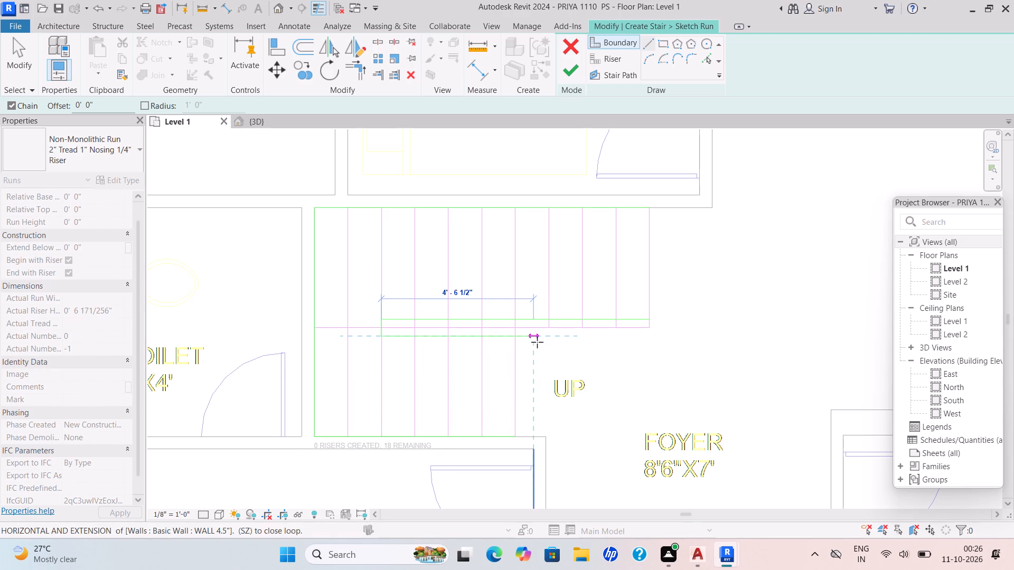
pyautogui.scroll(6, 536, 340)
pyautogui.click(487, 333)
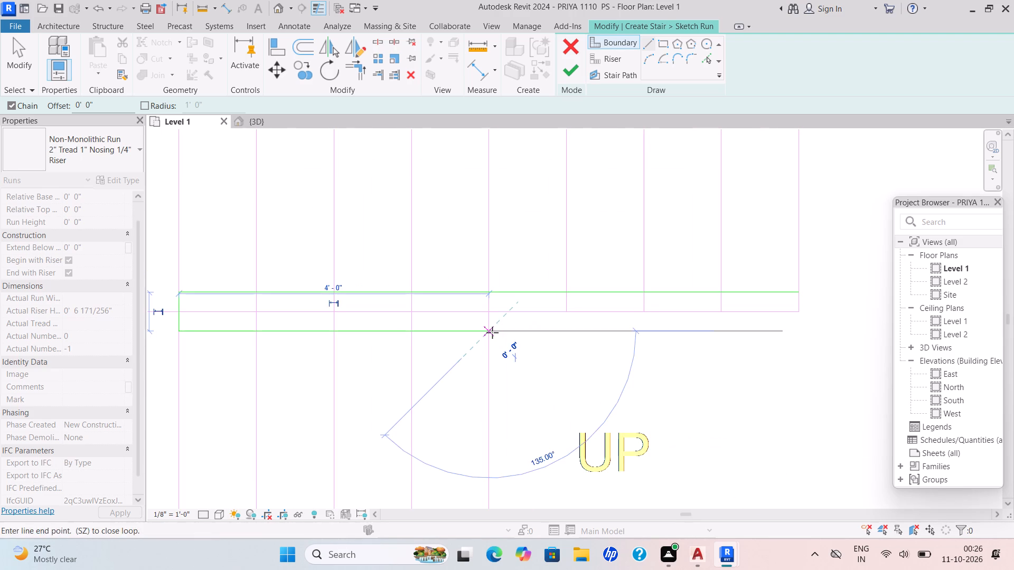
pyautogui.press('Escape')
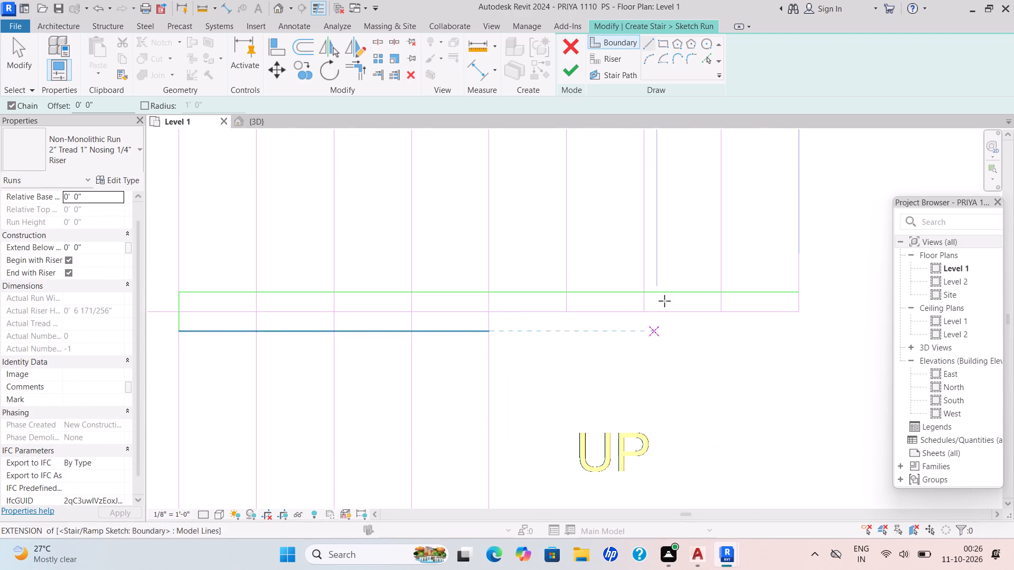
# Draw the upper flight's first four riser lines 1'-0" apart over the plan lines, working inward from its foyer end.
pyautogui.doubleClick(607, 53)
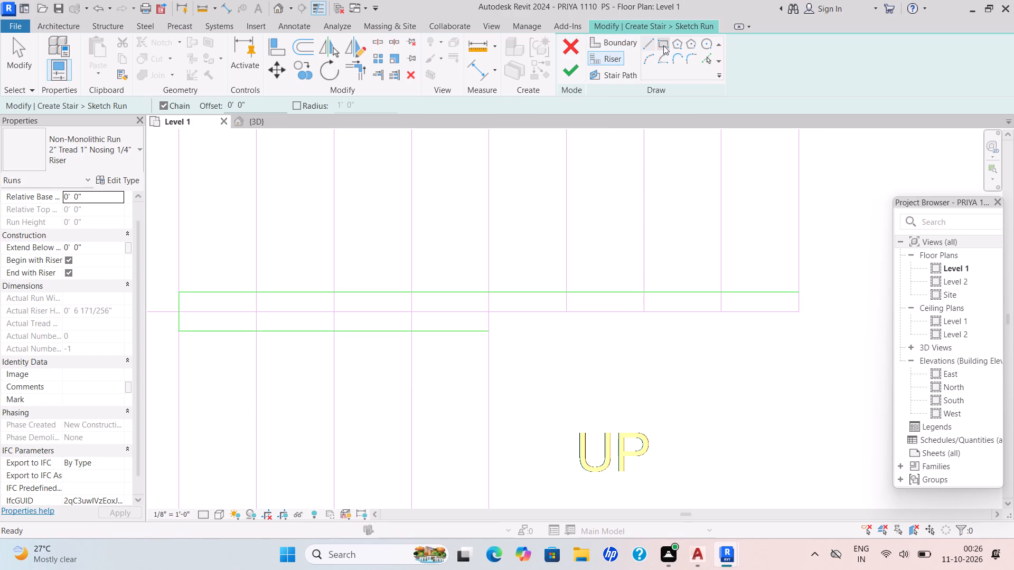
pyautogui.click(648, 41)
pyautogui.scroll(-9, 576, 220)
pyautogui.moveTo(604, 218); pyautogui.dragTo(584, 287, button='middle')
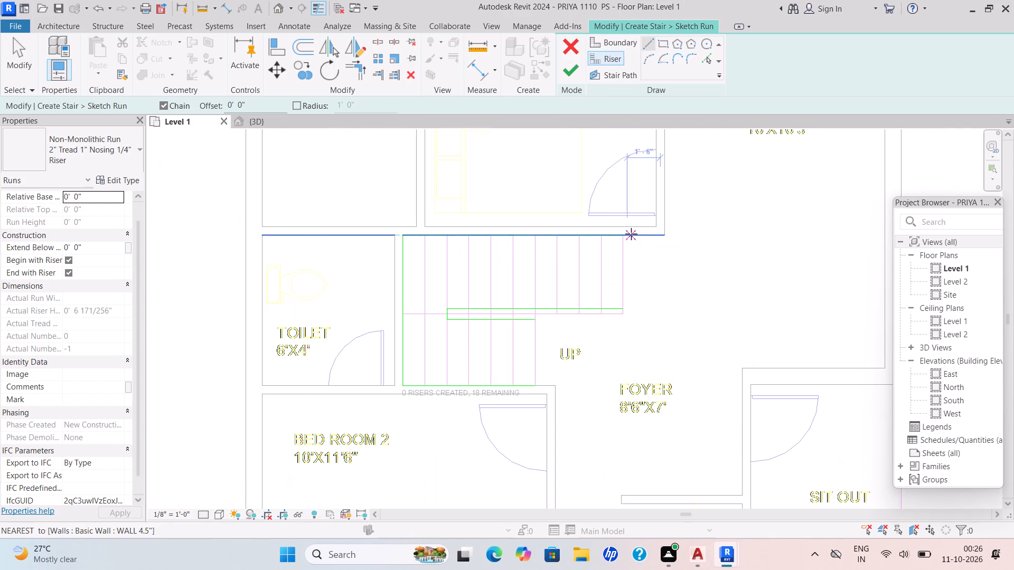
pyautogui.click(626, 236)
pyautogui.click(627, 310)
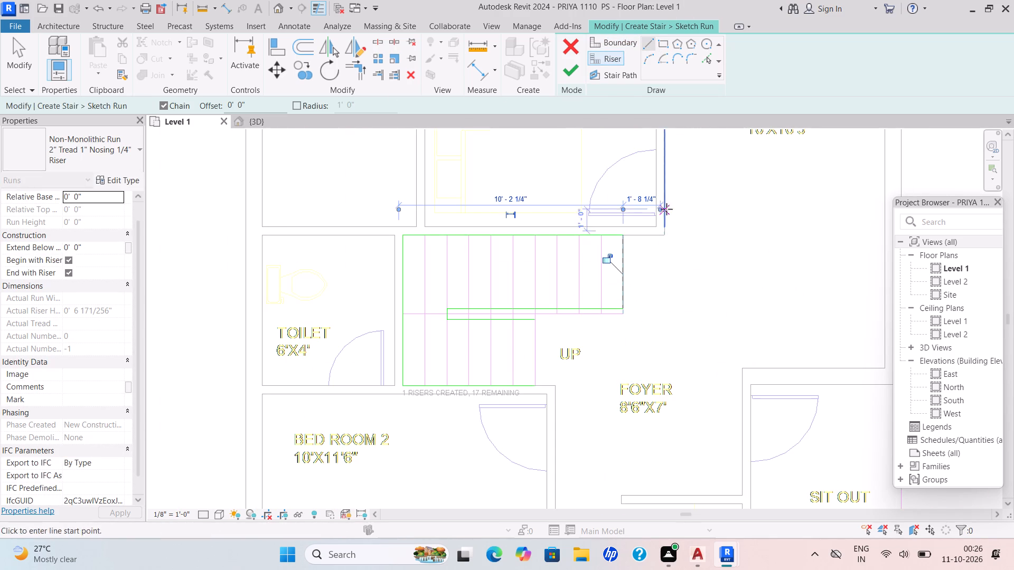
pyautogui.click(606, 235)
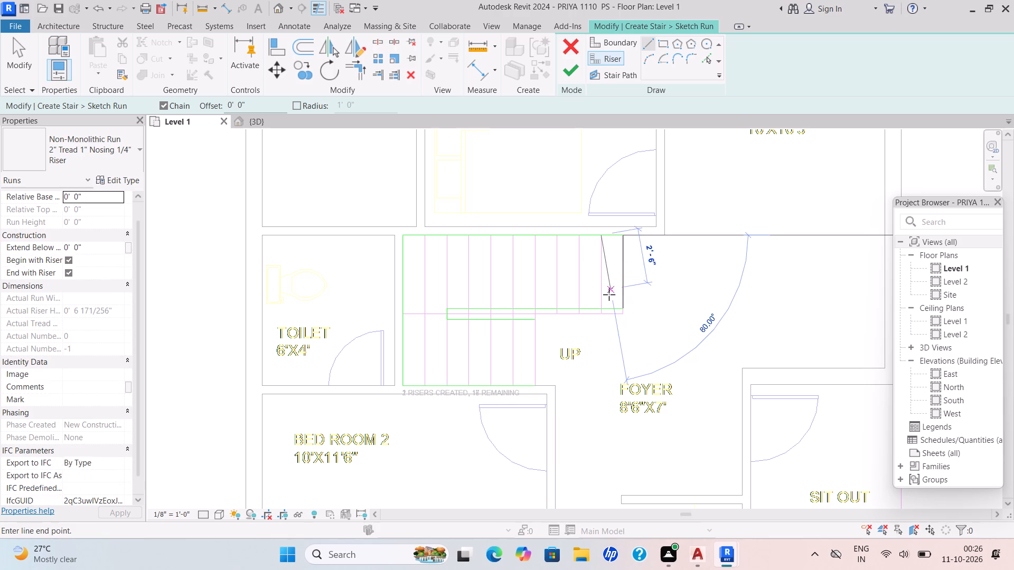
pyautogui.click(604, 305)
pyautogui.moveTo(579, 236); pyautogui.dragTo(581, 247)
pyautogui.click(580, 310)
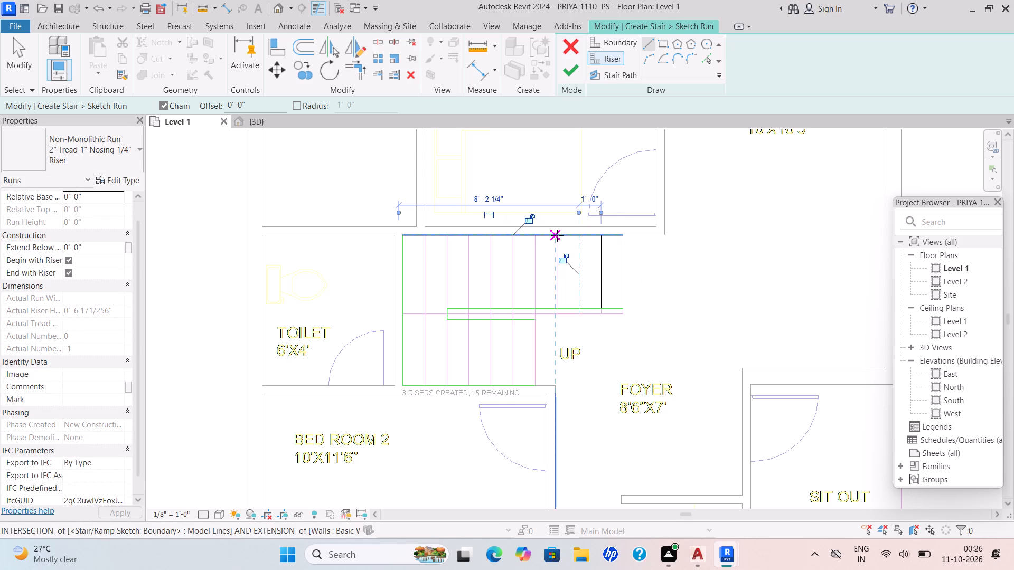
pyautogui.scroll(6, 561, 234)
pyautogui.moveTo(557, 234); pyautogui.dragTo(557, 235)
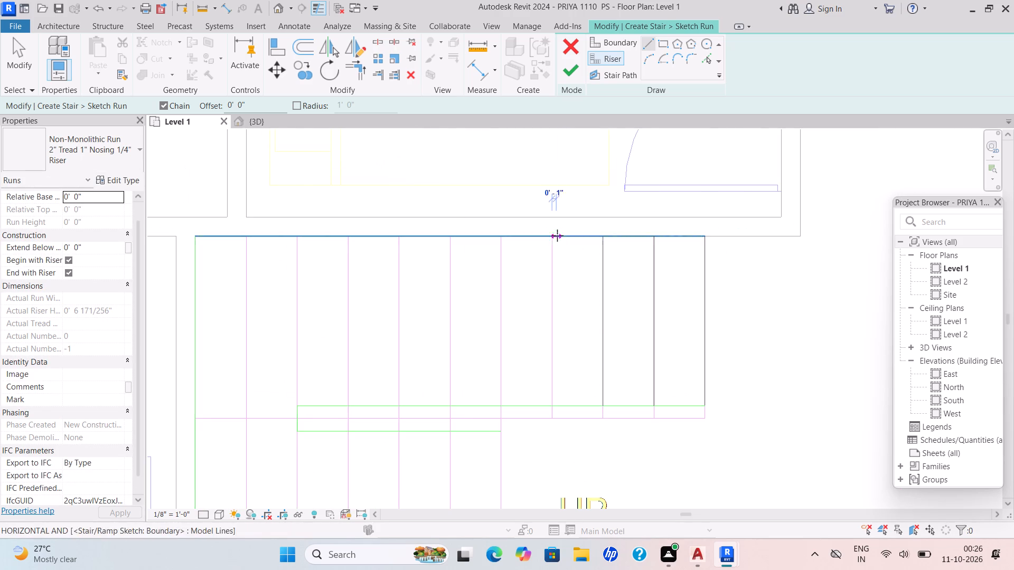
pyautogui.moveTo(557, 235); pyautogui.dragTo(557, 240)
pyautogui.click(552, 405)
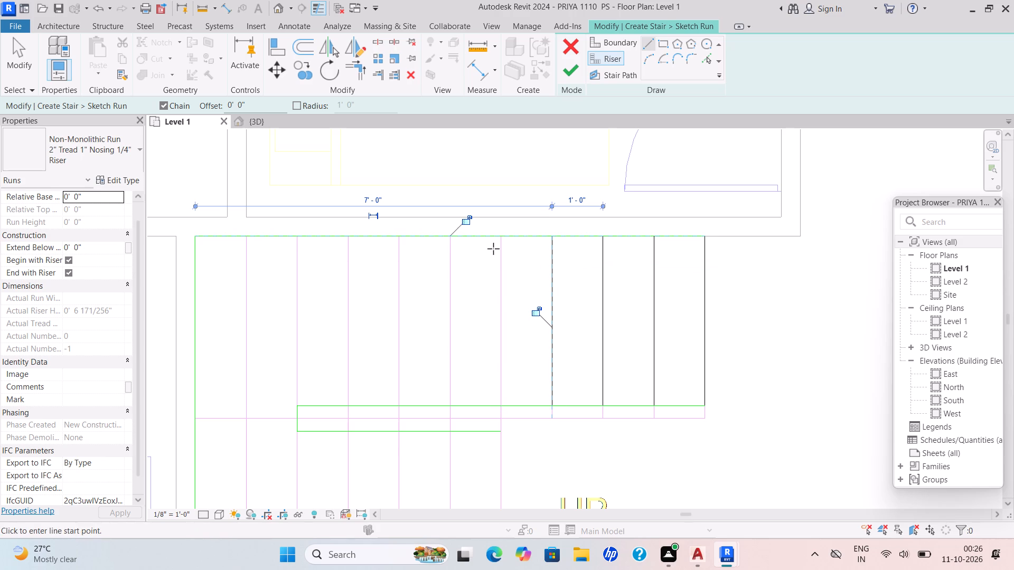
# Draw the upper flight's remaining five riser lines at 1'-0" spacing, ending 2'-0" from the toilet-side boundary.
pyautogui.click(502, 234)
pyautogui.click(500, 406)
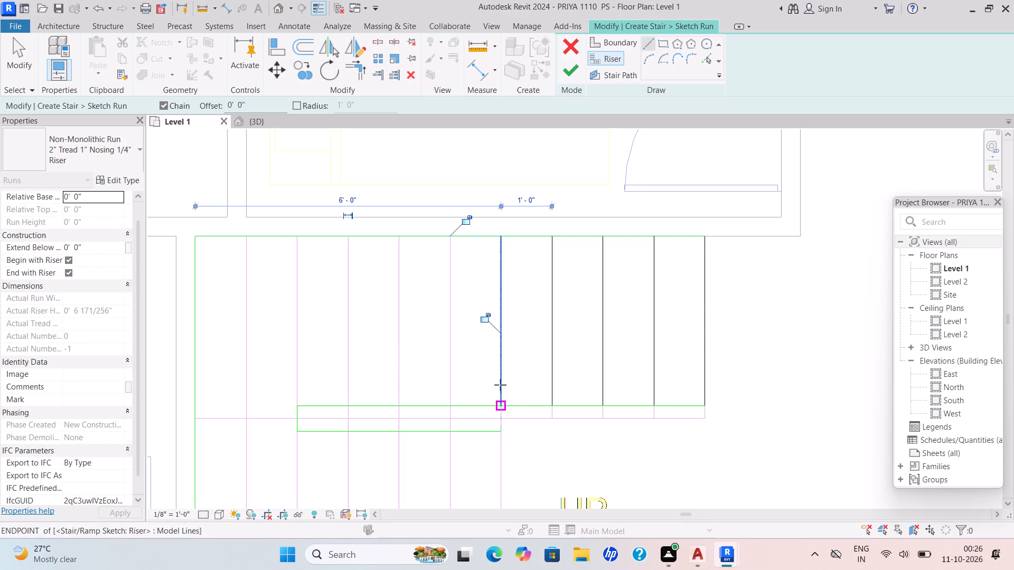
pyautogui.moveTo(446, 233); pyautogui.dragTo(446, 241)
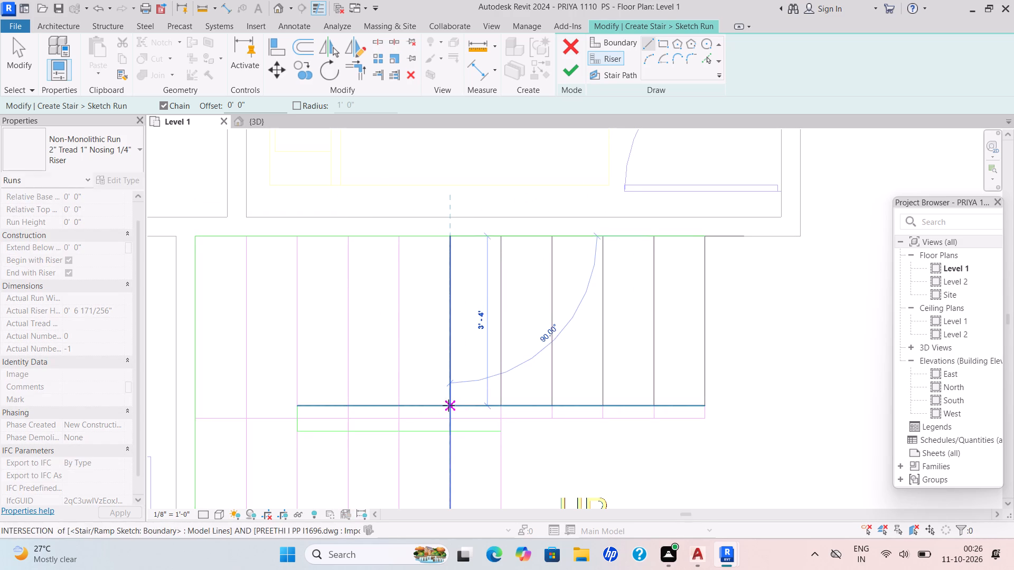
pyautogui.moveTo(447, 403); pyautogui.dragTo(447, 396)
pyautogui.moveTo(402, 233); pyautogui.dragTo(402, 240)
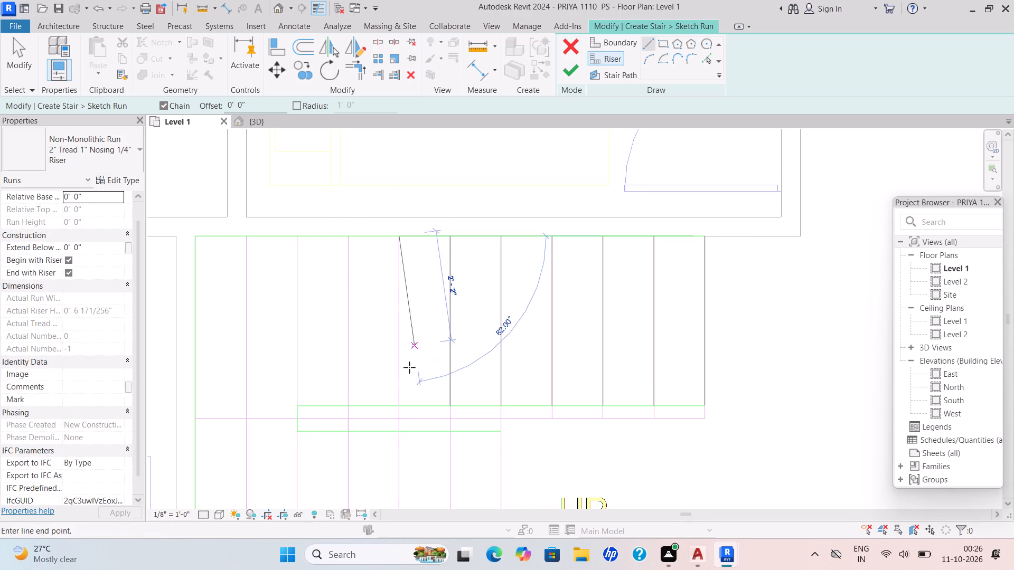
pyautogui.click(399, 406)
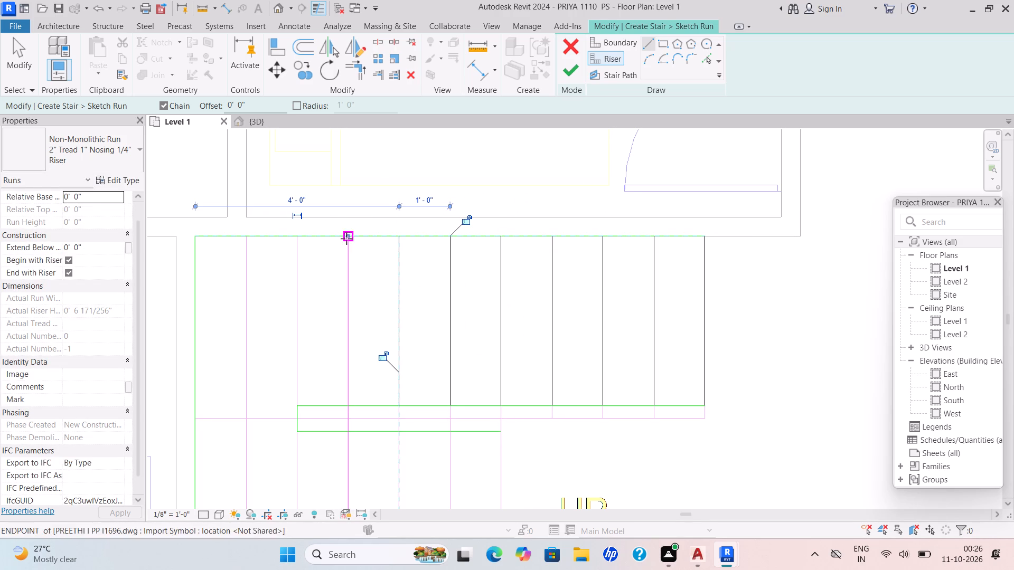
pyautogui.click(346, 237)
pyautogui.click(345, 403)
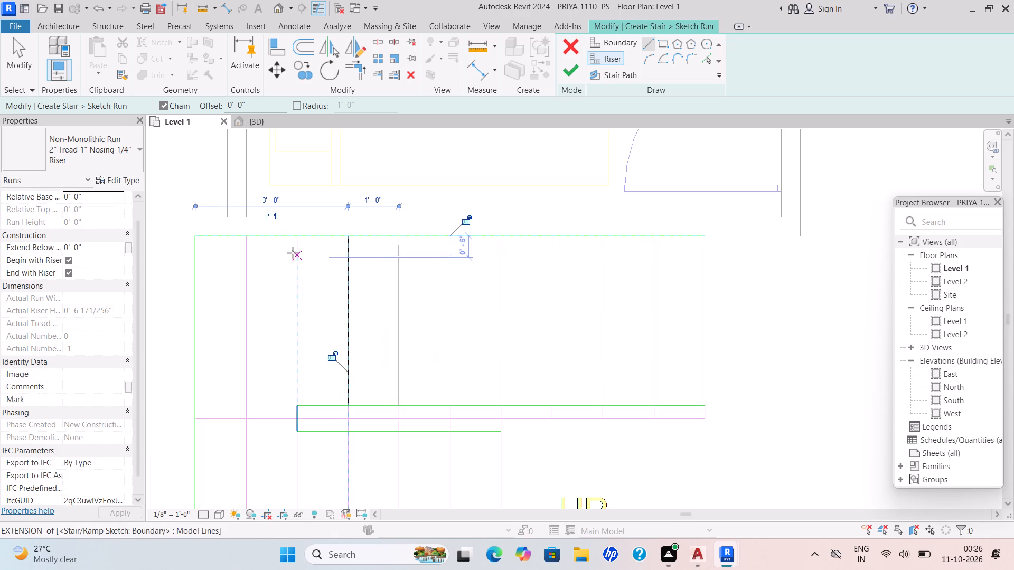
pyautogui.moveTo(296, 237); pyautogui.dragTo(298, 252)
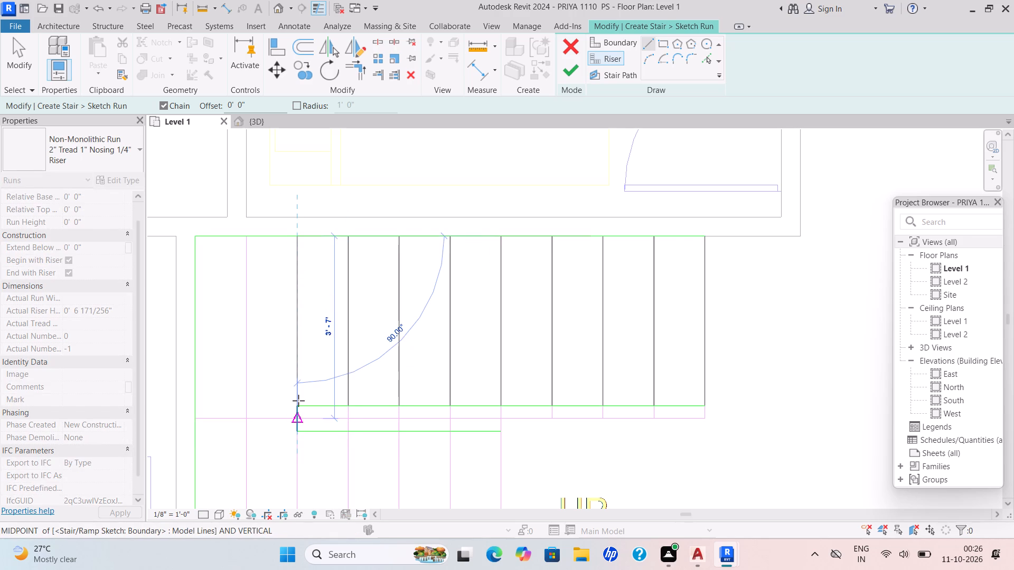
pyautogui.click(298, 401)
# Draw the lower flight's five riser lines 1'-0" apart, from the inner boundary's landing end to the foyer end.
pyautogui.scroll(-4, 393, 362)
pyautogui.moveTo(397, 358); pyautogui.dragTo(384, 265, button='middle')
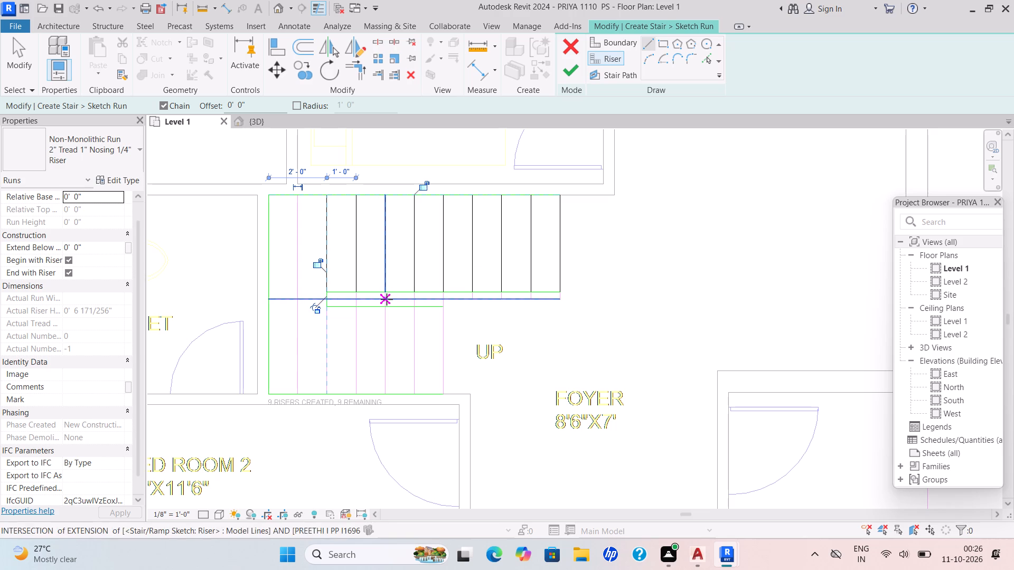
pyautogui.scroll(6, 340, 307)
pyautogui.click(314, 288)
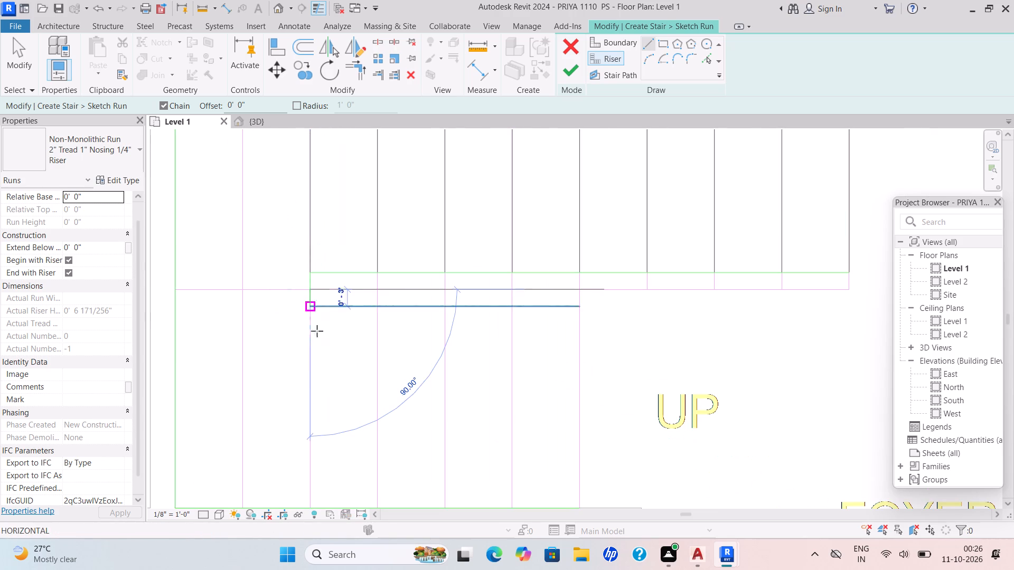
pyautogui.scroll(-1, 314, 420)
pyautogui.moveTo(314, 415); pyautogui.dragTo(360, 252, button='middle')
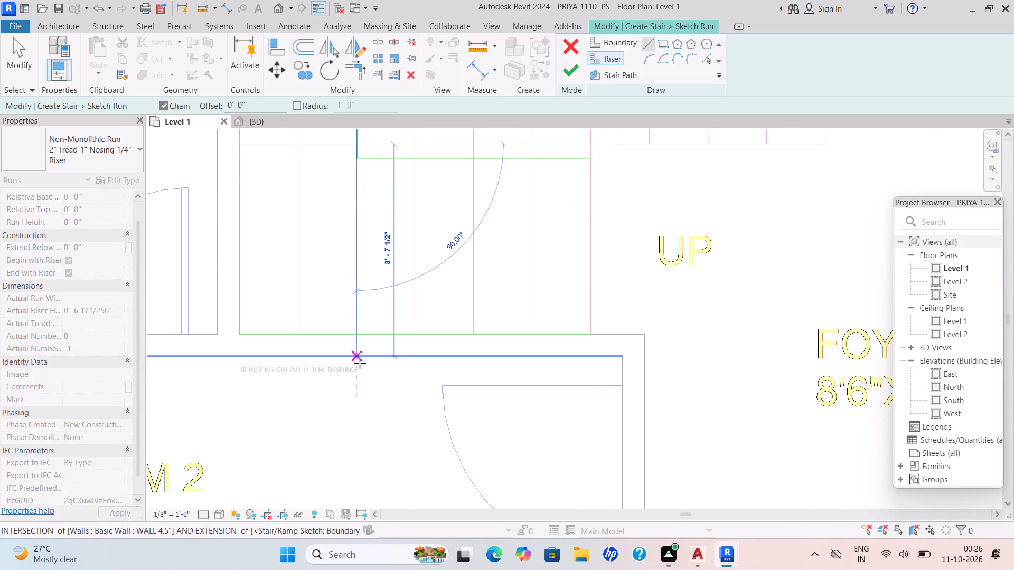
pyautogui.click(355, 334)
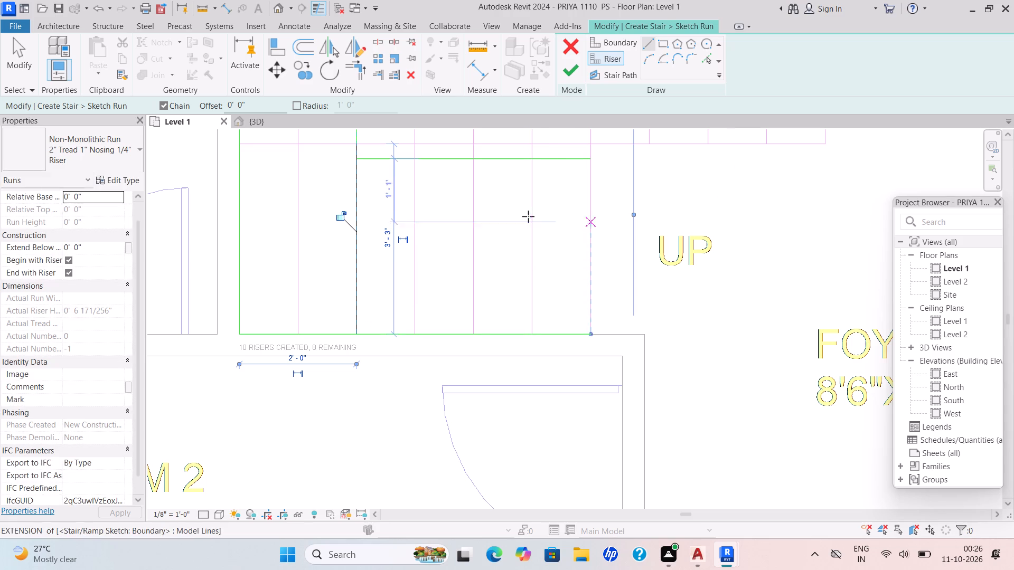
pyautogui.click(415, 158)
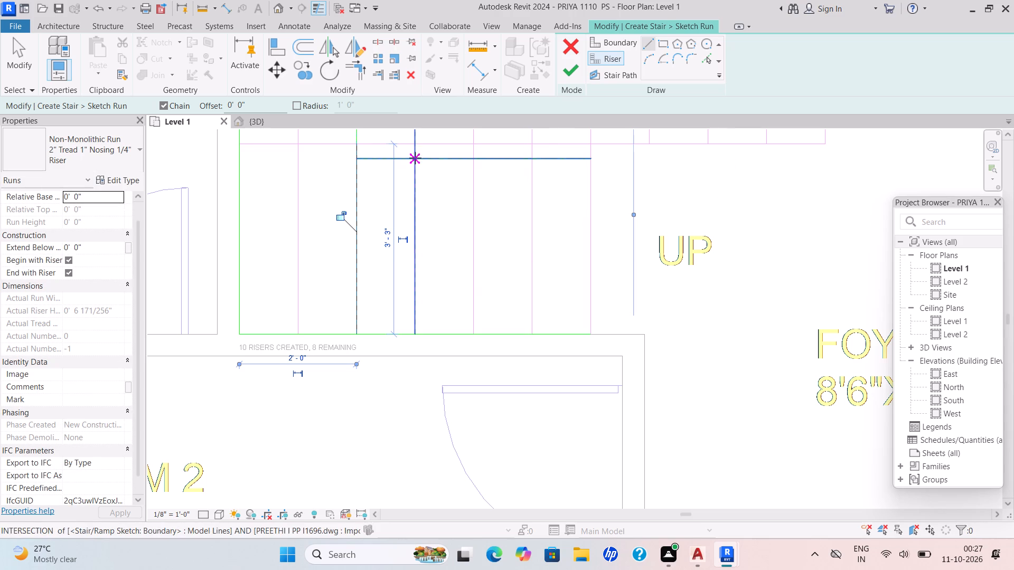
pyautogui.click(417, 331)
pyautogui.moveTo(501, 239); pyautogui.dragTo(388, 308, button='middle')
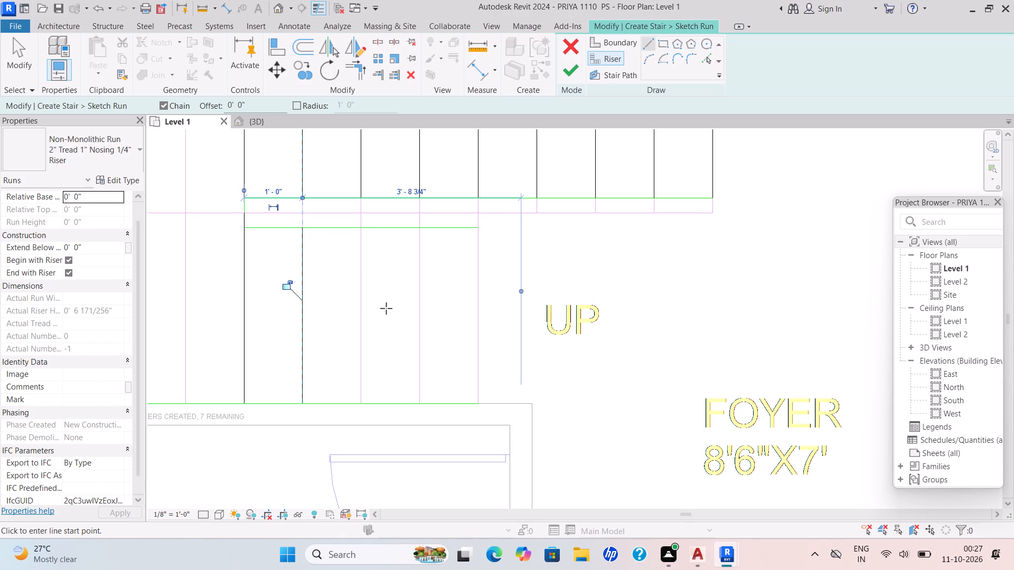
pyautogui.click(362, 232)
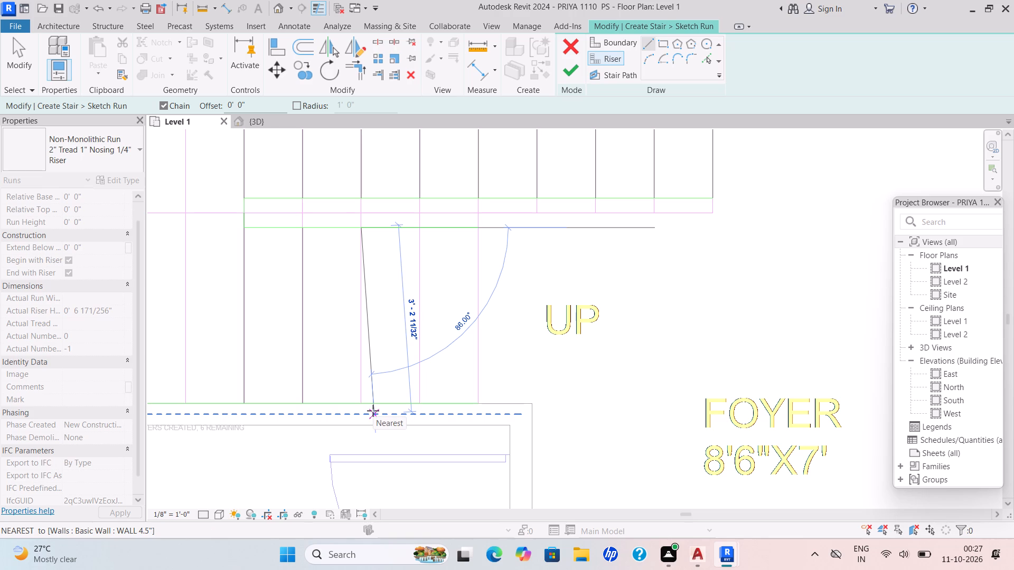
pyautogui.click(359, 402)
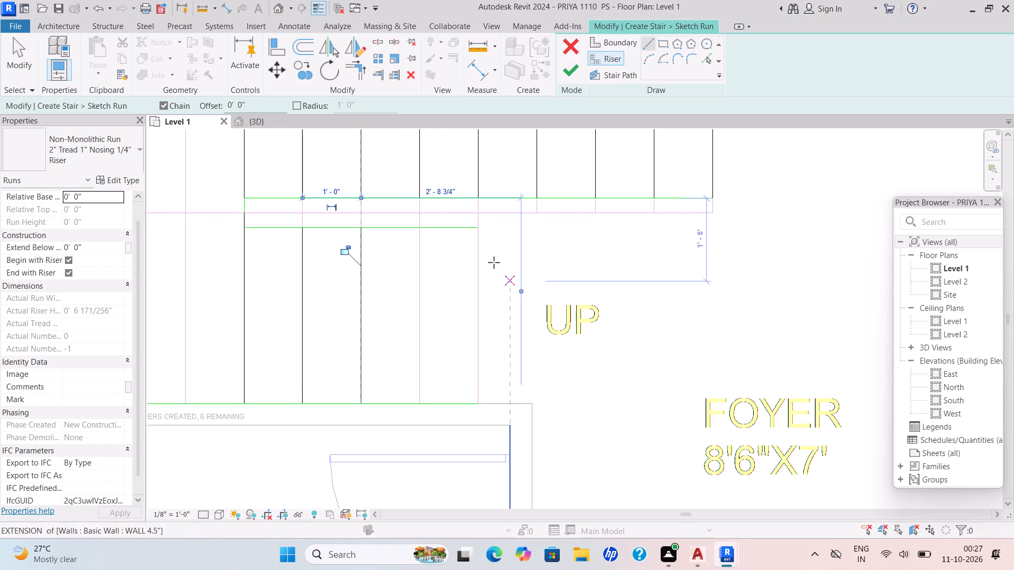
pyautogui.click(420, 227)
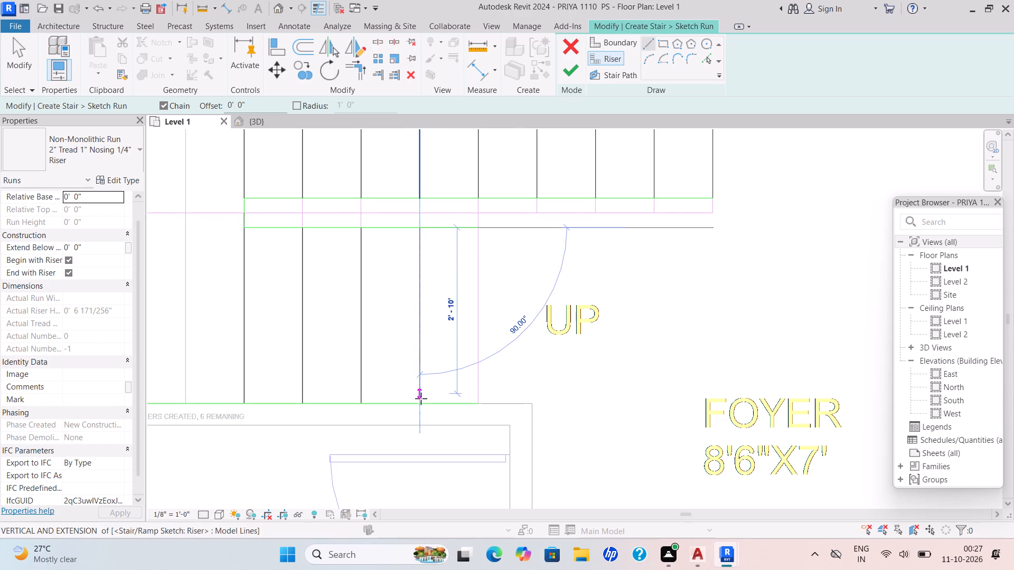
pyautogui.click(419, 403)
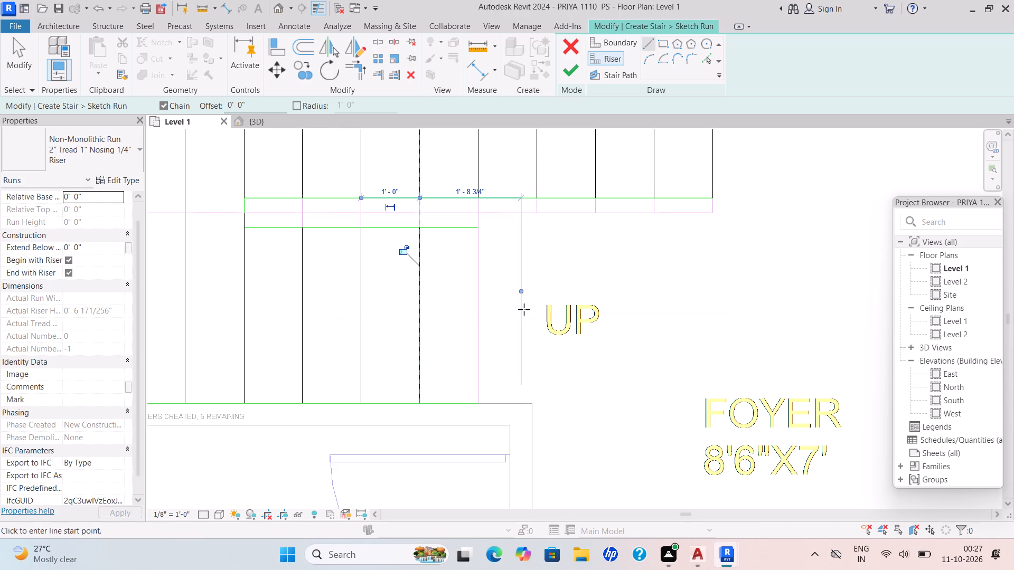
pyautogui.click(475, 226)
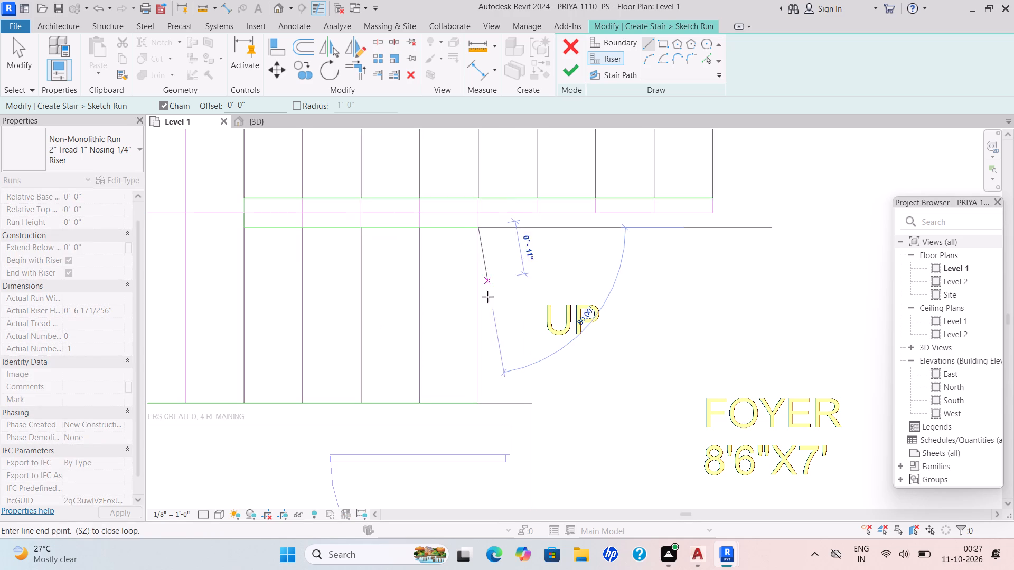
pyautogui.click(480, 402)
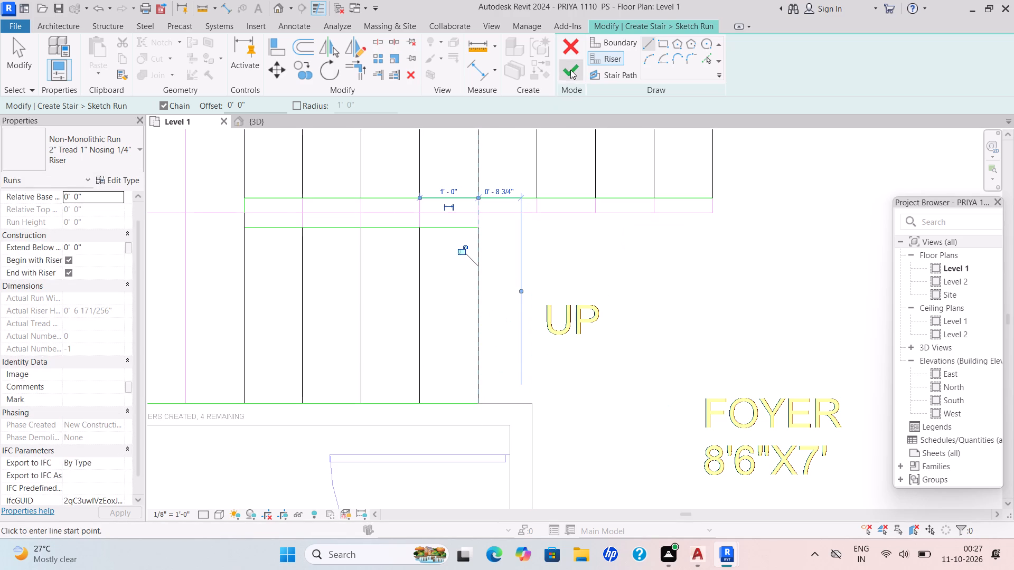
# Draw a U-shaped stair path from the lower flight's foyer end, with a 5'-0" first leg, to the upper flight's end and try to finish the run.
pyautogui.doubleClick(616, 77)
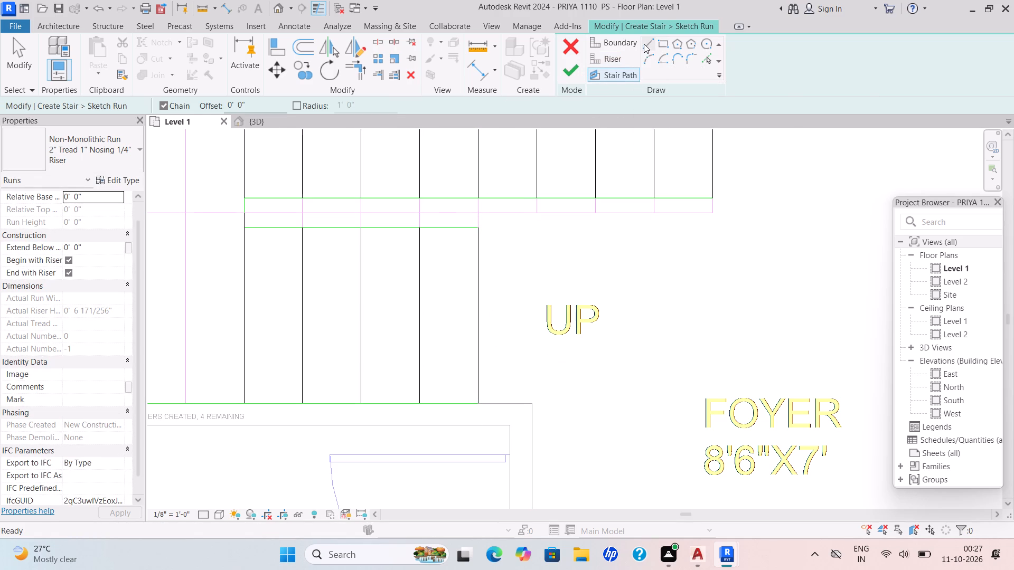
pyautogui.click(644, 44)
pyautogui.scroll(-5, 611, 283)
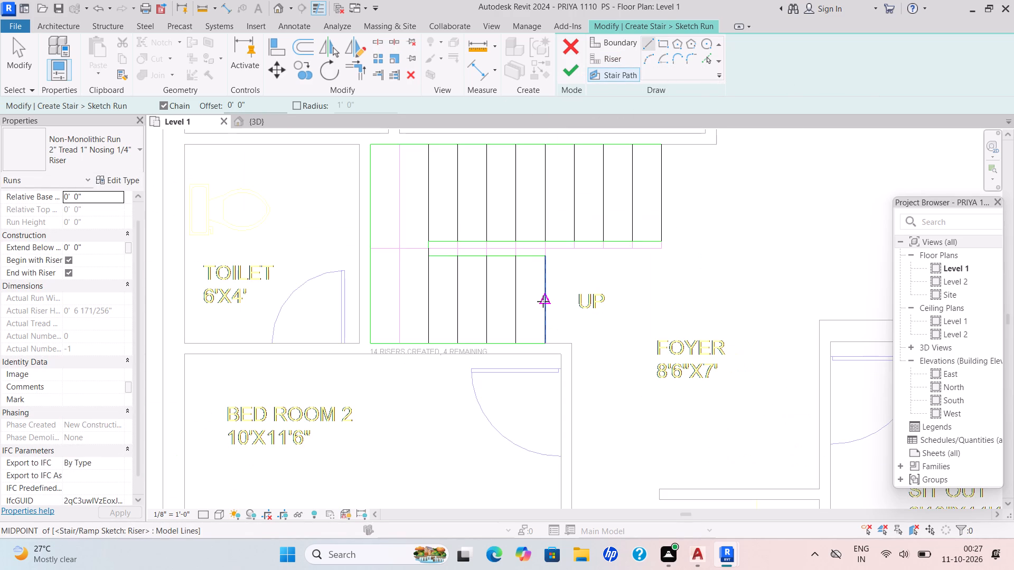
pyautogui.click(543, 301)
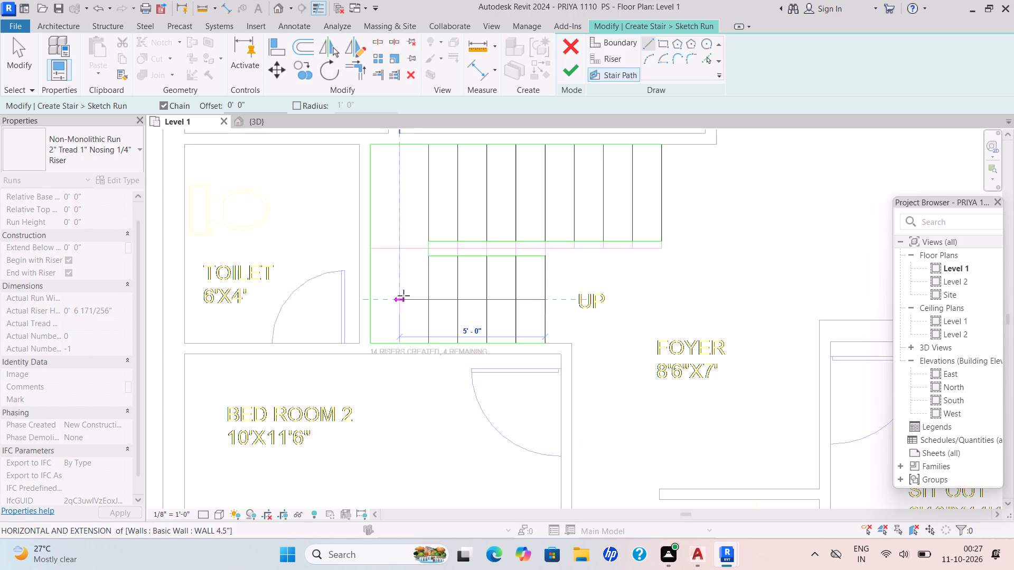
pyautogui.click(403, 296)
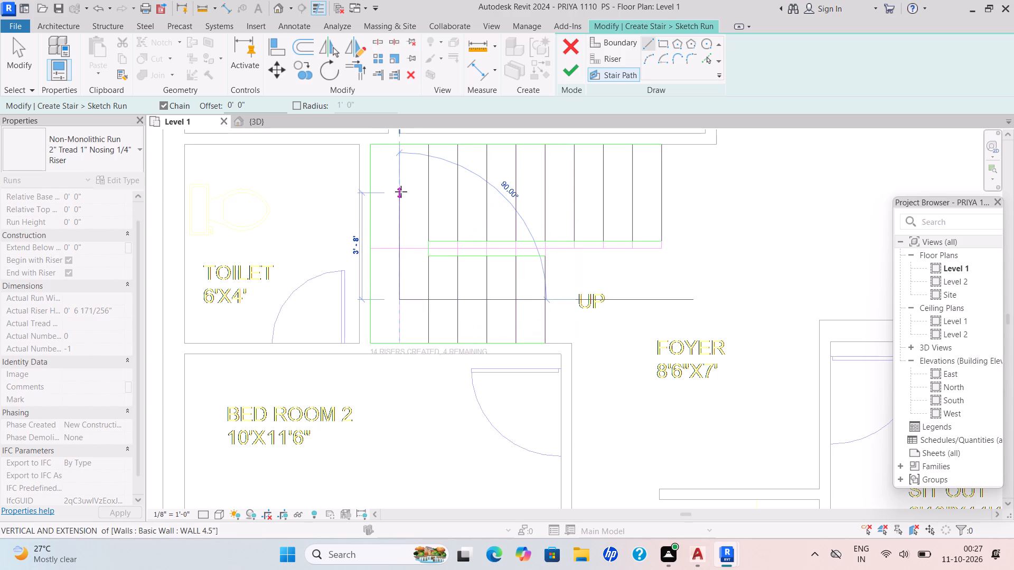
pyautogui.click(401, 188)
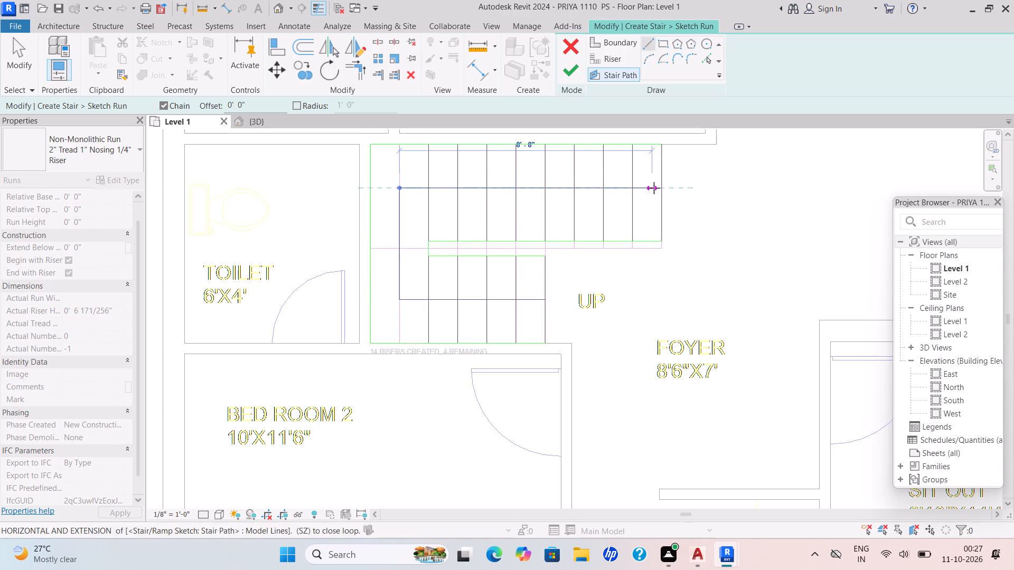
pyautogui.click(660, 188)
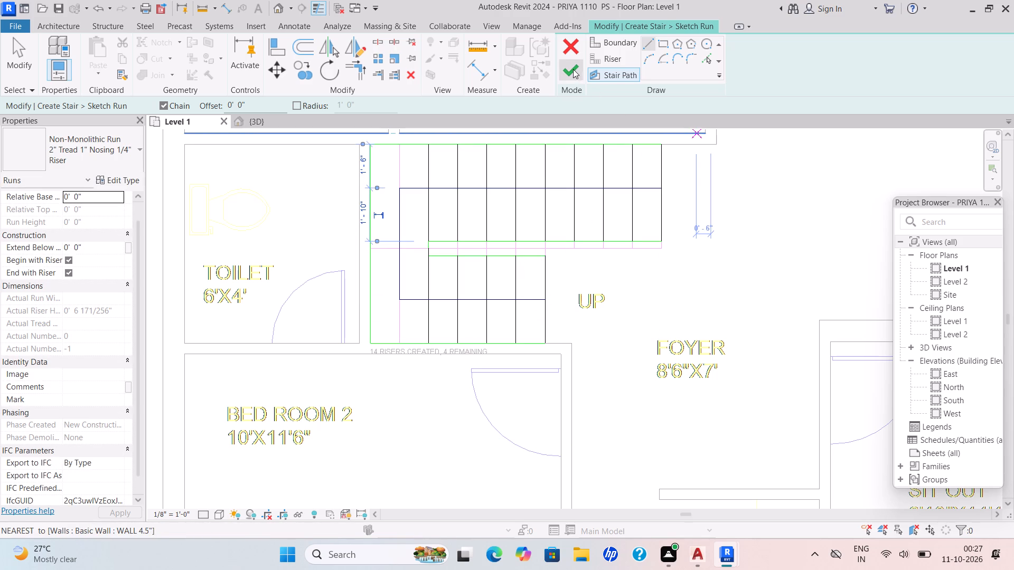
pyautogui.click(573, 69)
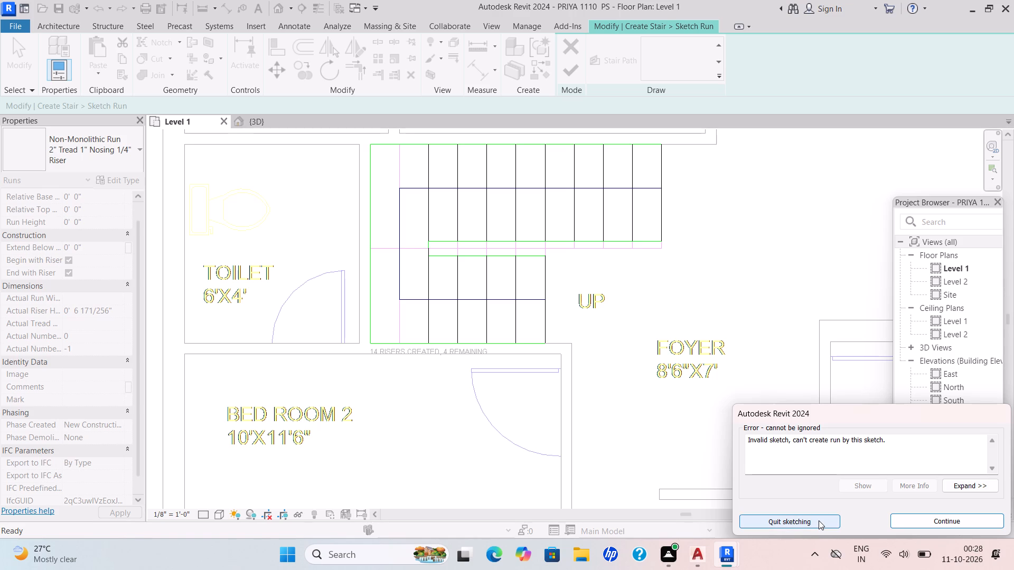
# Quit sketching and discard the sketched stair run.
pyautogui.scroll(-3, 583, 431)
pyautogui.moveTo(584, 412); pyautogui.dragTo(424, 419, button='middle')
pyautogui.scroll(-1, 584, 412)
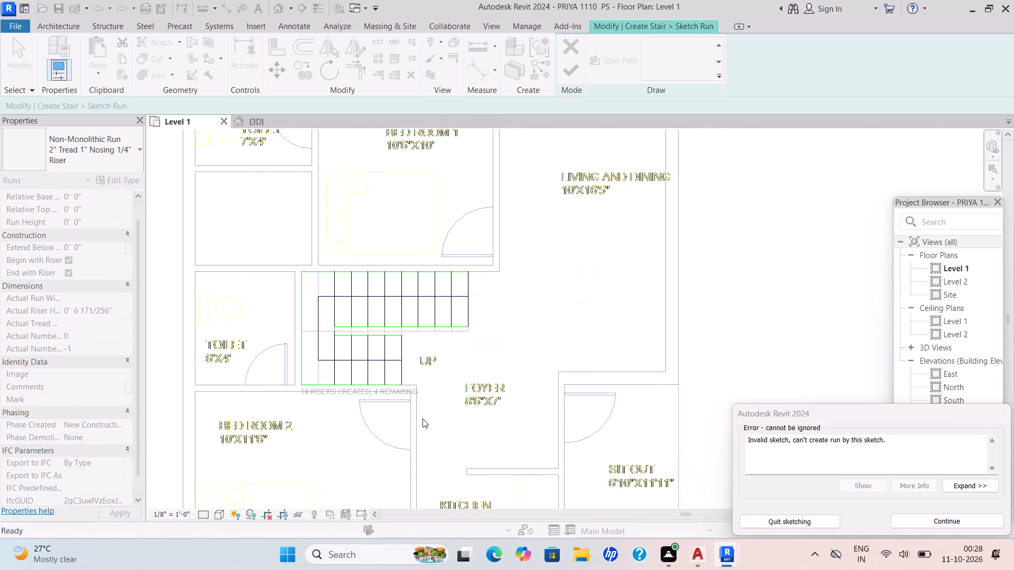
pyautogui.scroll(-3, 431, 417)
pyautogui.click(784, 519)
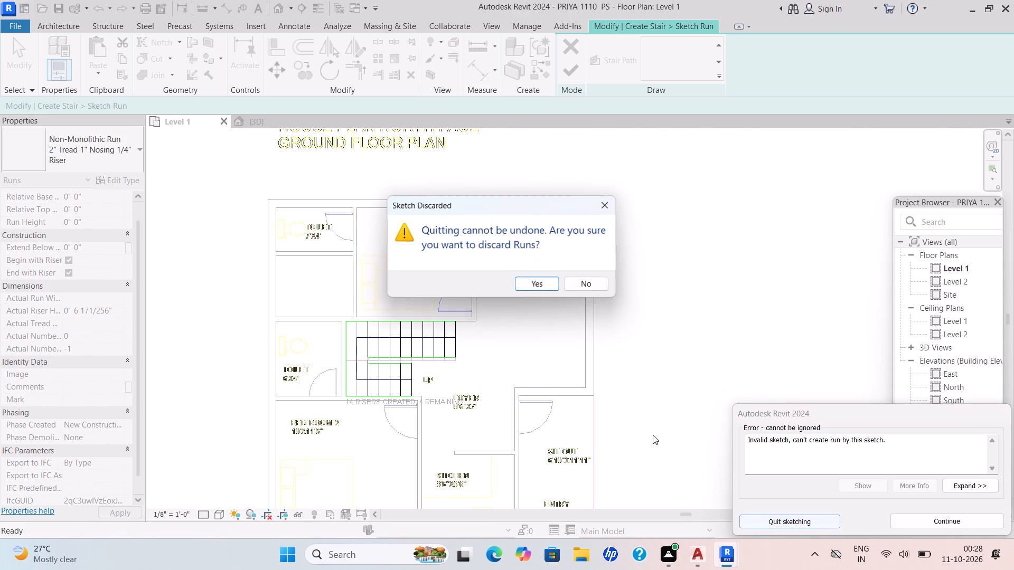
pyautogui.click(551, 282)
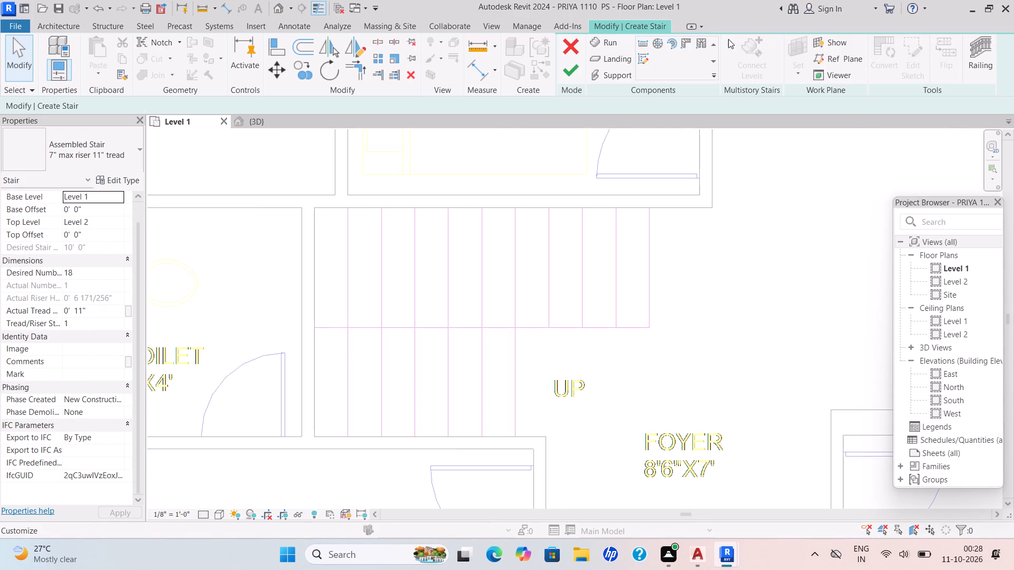
# Start a sketched stair run and draw its outer boundary along the upper flight, 6'-10" down the toilet side and 6'-0" along the lower flight.
pyautogui.doubleClick(648, 59)
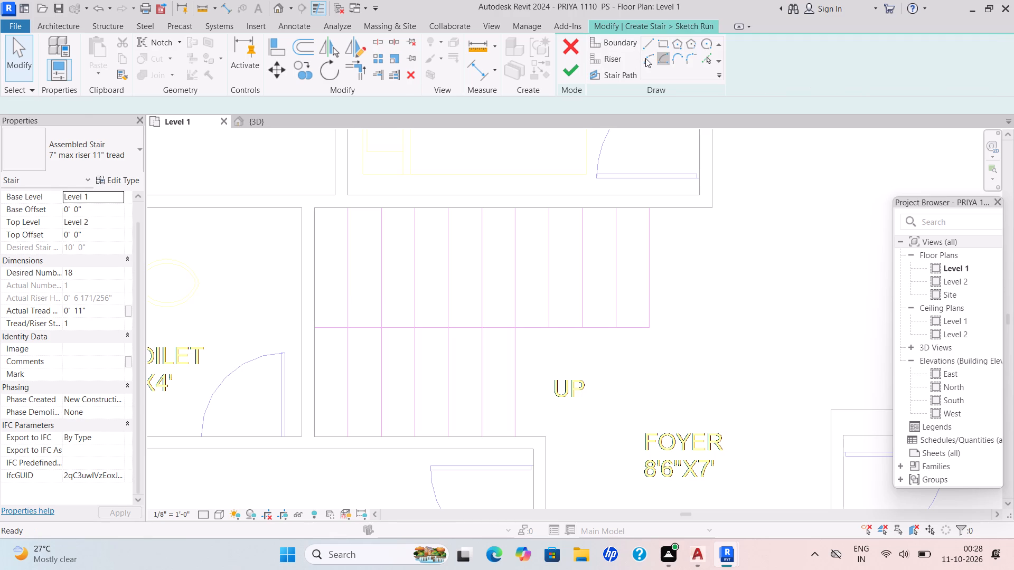
pyautogui.click(619, 42)
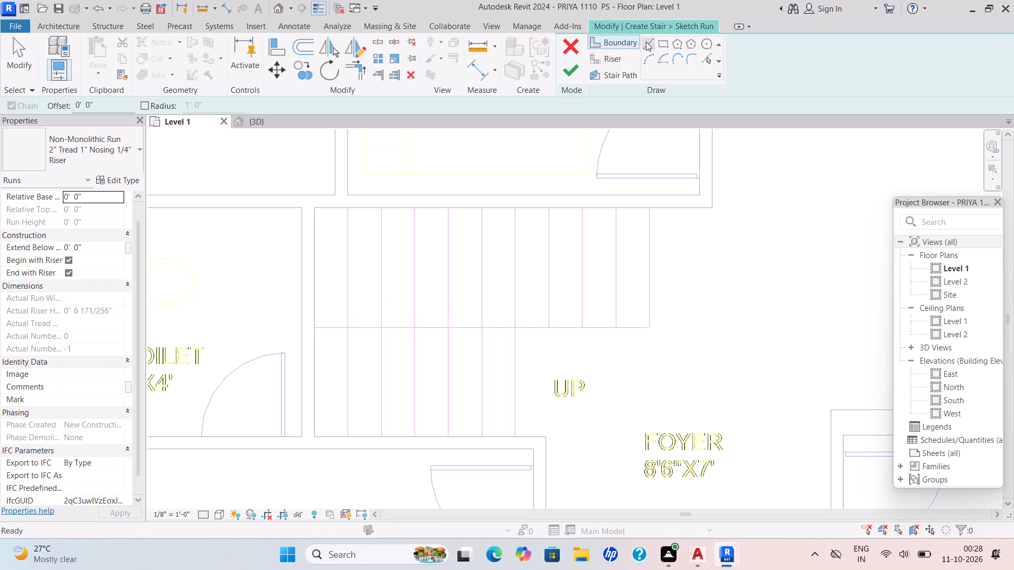
pyautogui.click(646, 42)
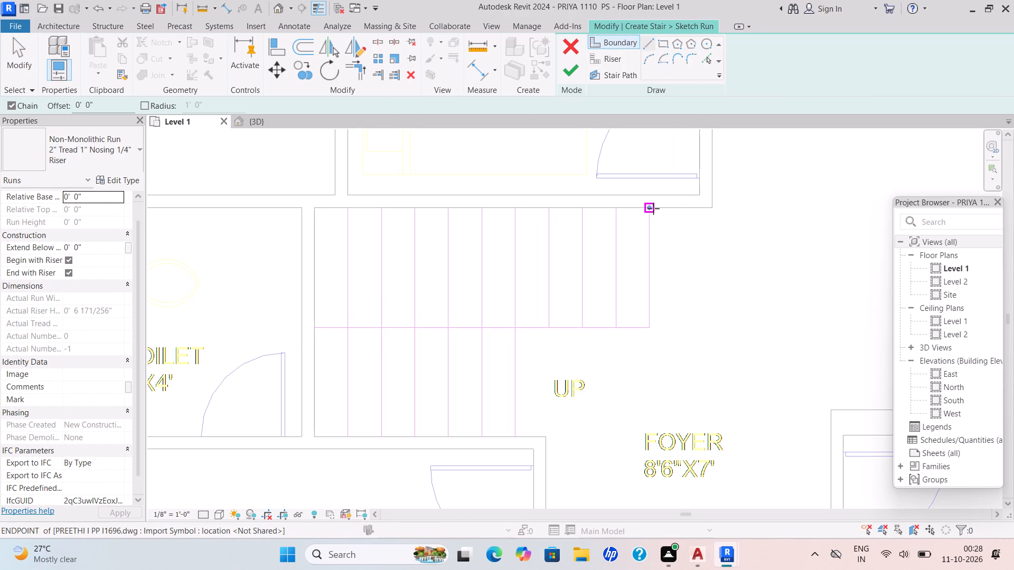
pyautogui.scroll(2, 653, 208)
pyautogui.click(653, 208)
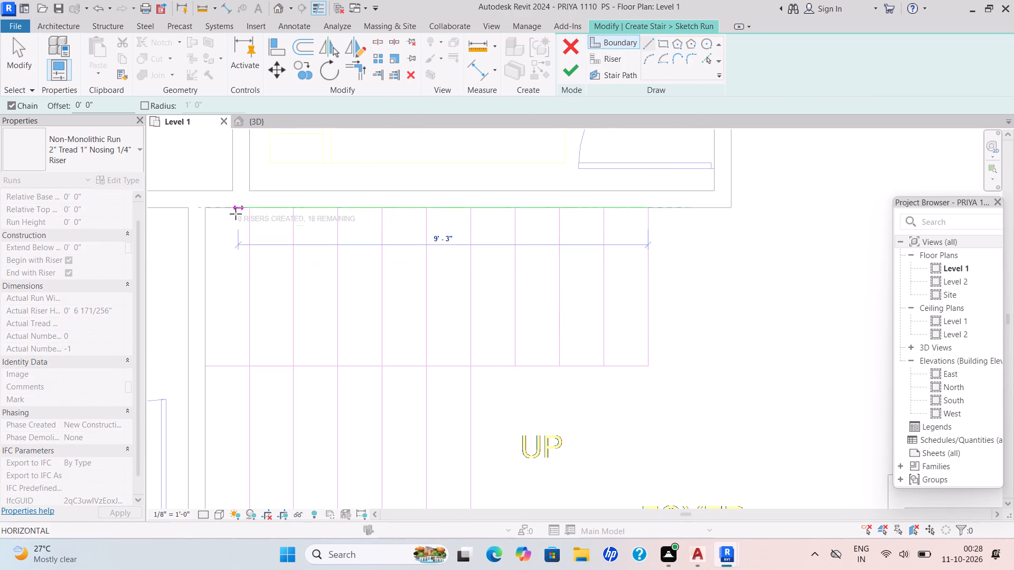
pyautogui.click(208, 209)
pyautogui.scroll(-1, 247, 285)
pyautogui.moveTo(251, 286); pyautogui.dragTo(255, 288, button='middle')
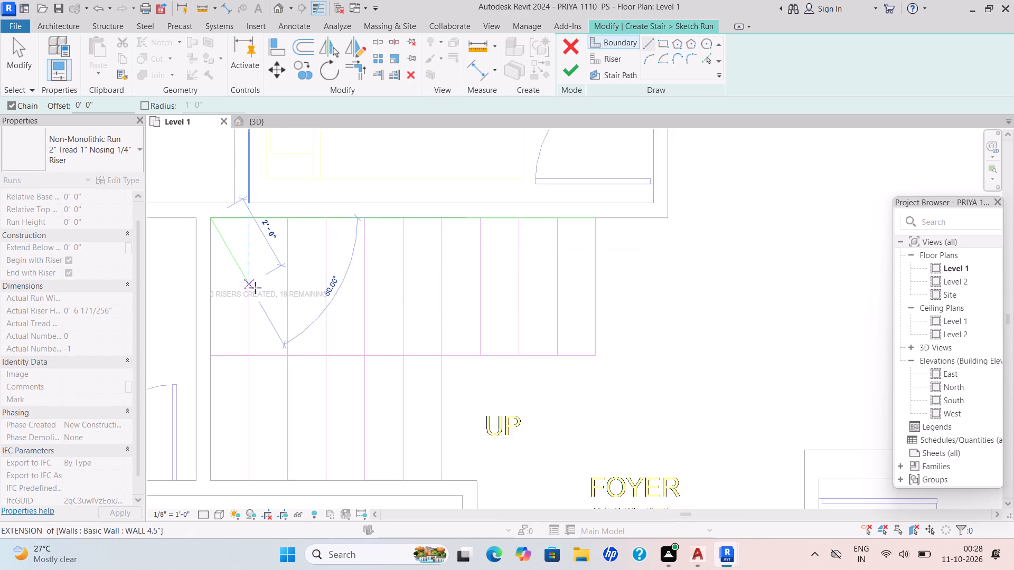
pyautogui.scroll(-1, 255, 288)
pyautogui.moveTo(255, 288); pyautogui.dragTo(323, 196, button='middle')
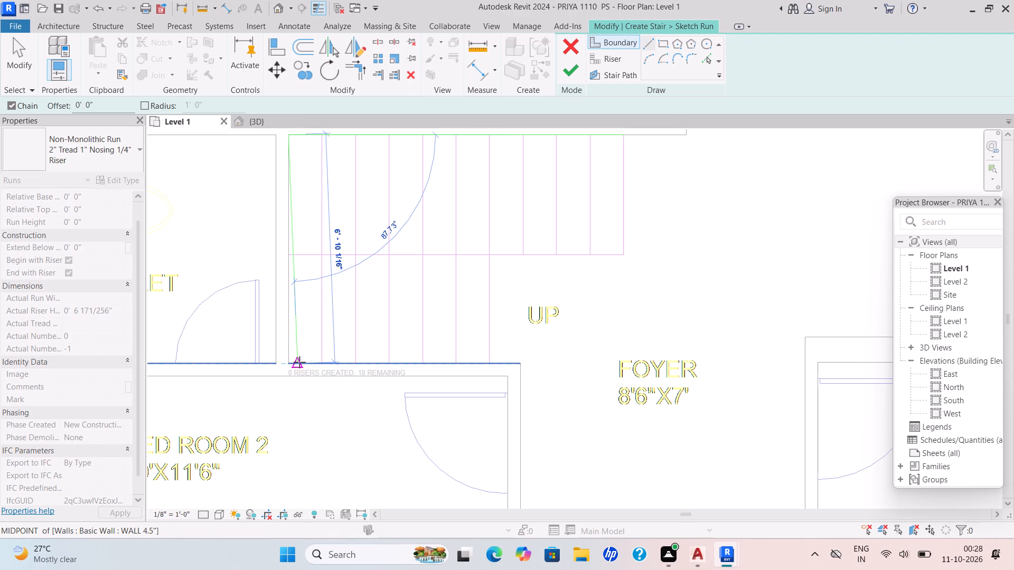
pyautogui.scroll(3, 298, 361)
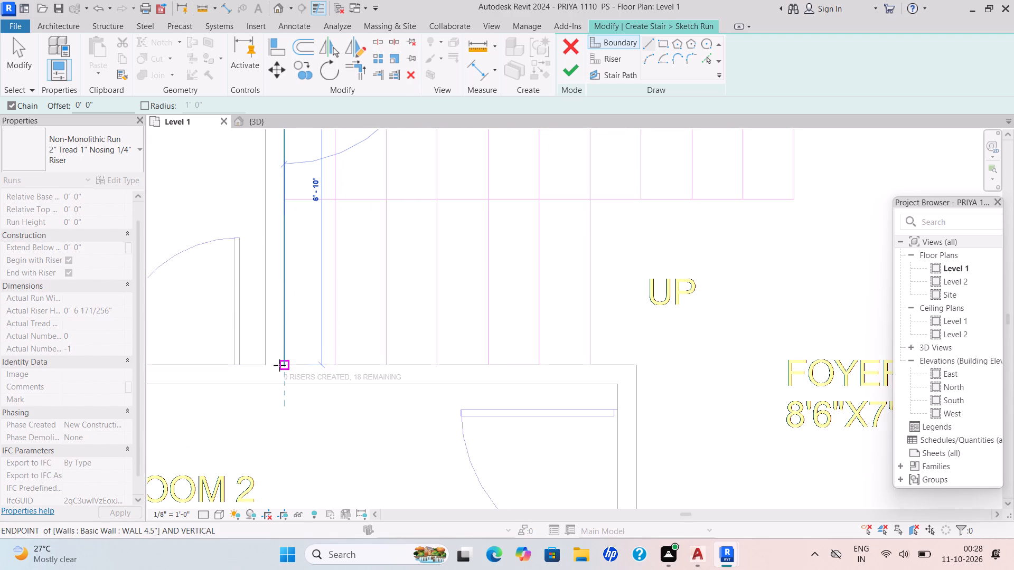
pyautogui.click(279, 365)
pyautogui.click(591, 364)
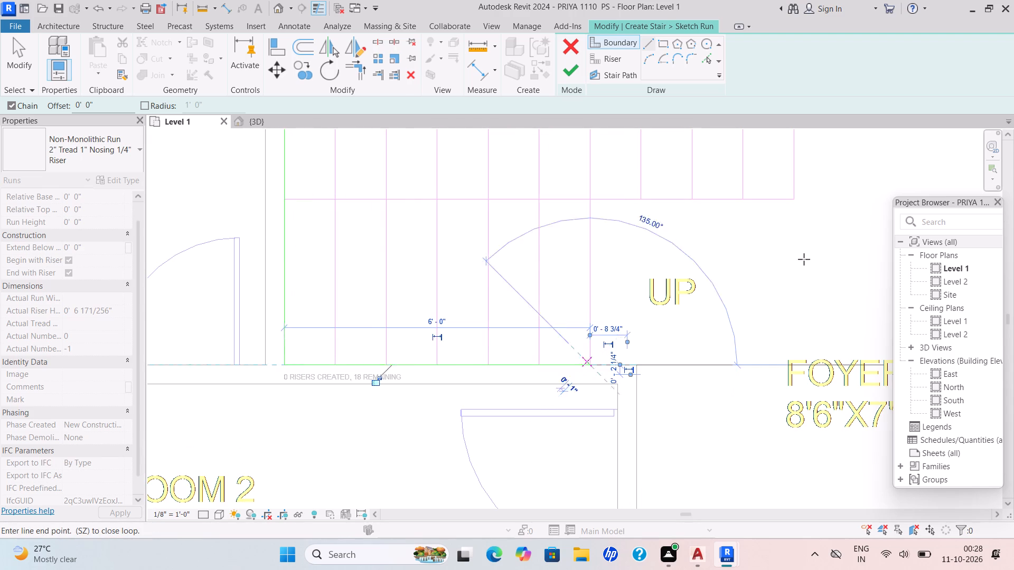
pyautogui.press('Escape')
# Draw the upper flight's inner boundary 8'-0" long from its foyer end toward the landing, slightly inside the plan's line between the flights.
pyautogui.moveTo(788, 260); pyautogui.dragTo(719, 312, button='middle')
pyautogui.scroll(-1, 788, 260)
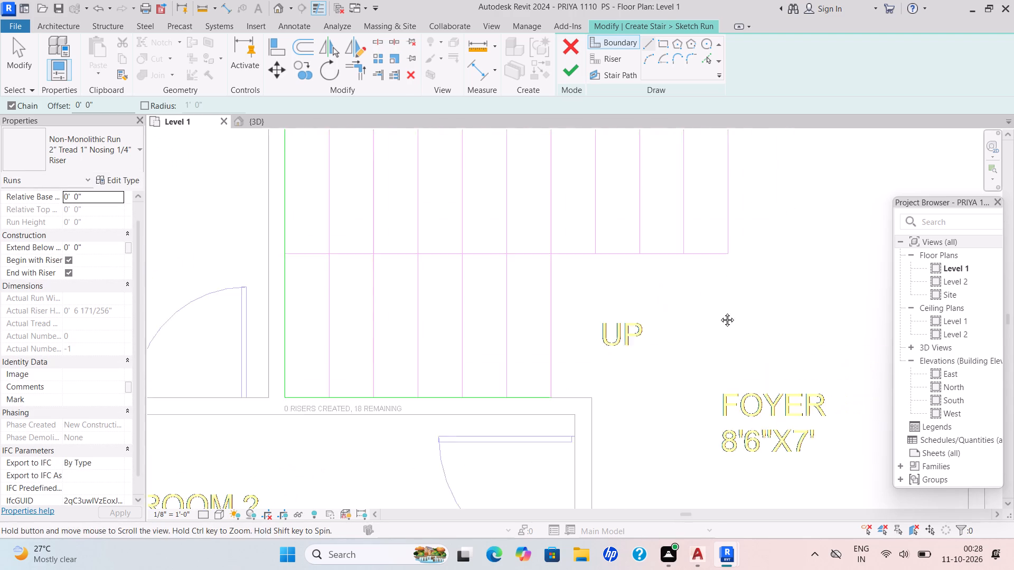
pyautogui.moveTo(719, 312); pyautogui.dragTo(718, 315, button='middle')
pyautogui.scroll(-2, 718, 315)
pyautogui.scroll(2, 722, 264)
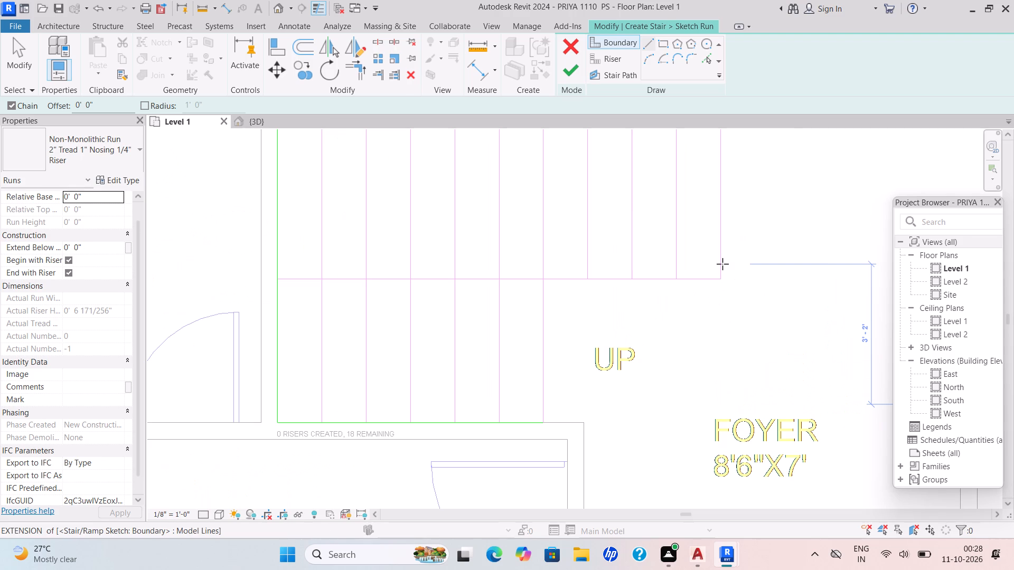
pyautogui.click(722, 263)
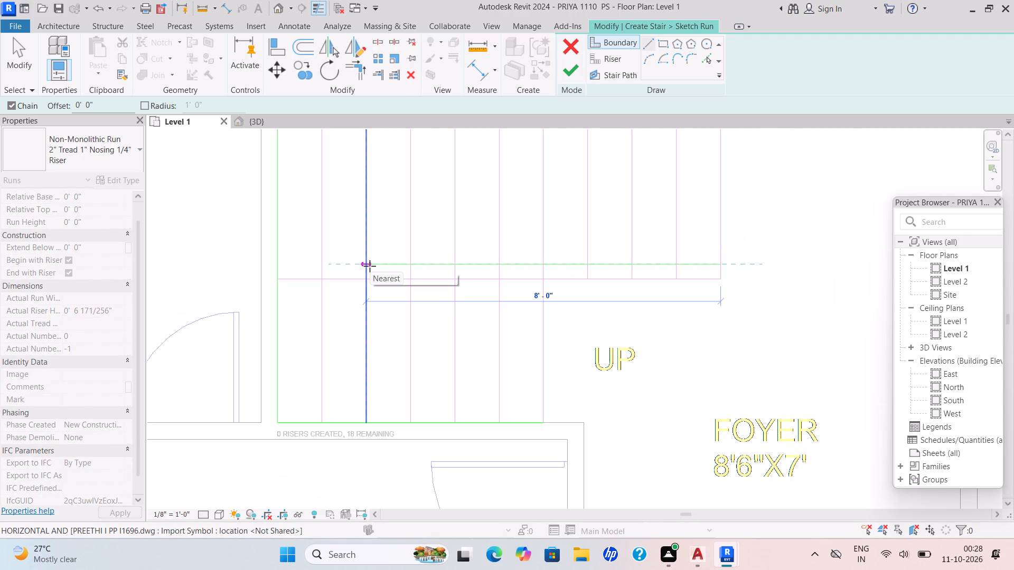
pyautogui.click(368, 266)
pyautogui.press('Escape')
pyautogui.press('Escape')
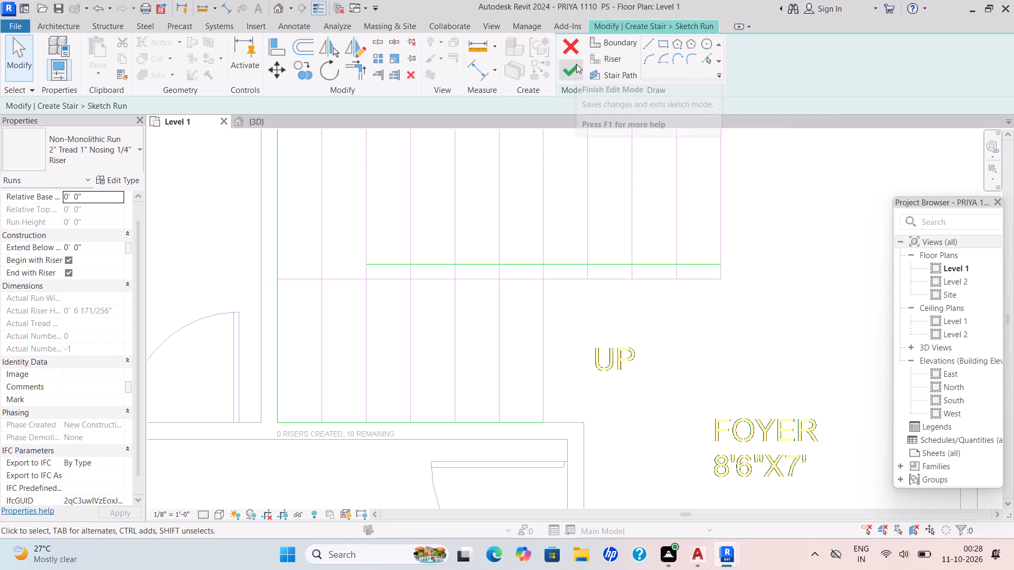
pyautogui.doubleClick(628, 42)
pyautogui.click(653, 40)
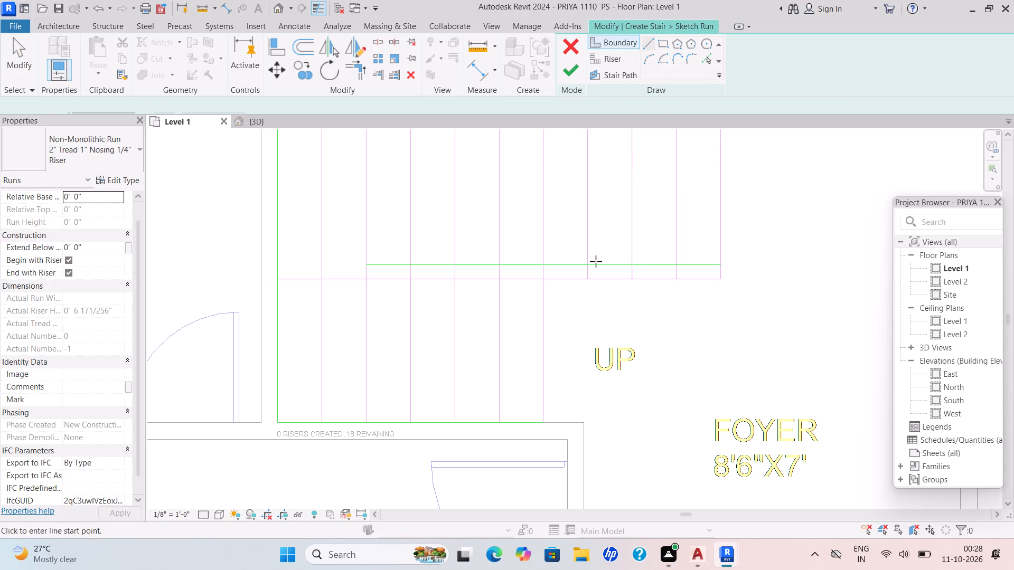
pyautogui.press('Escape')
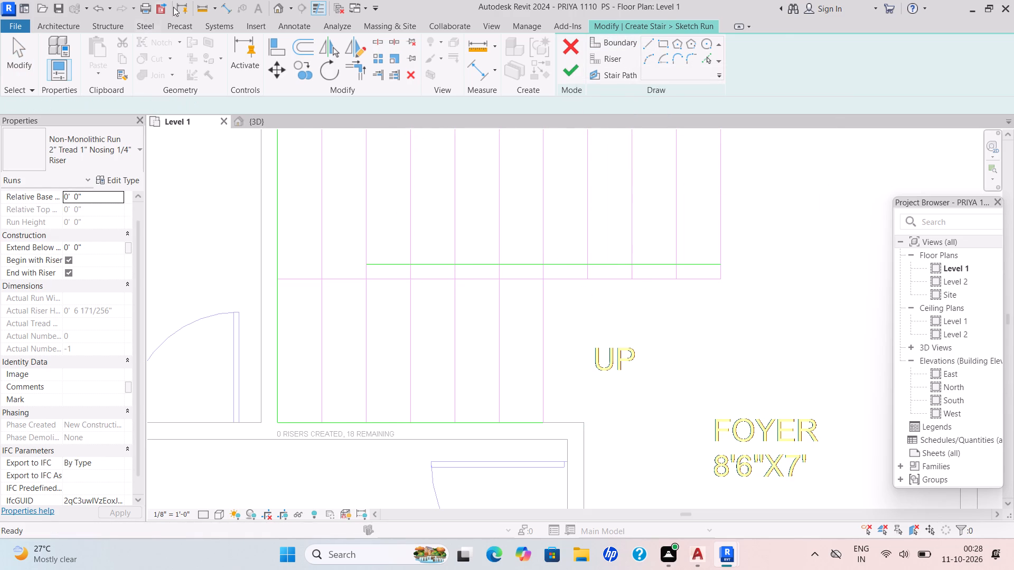
# Measure the gap between the upper flight's inner boundary and the plan's line between the flights.
pyautogui.click(213, 7)
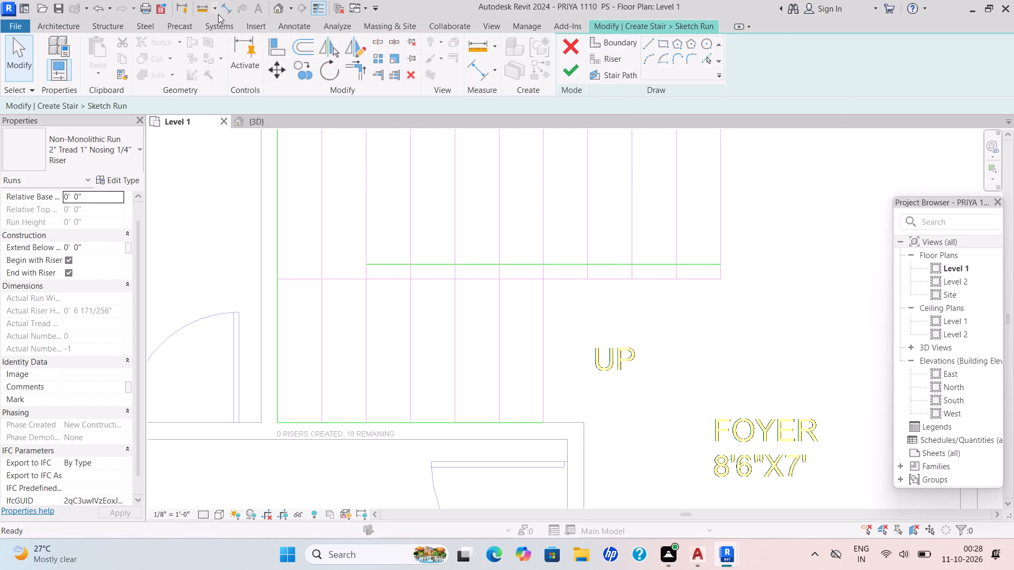
pyautogui.click(219, 25)
pyautogui.click(719, 262)
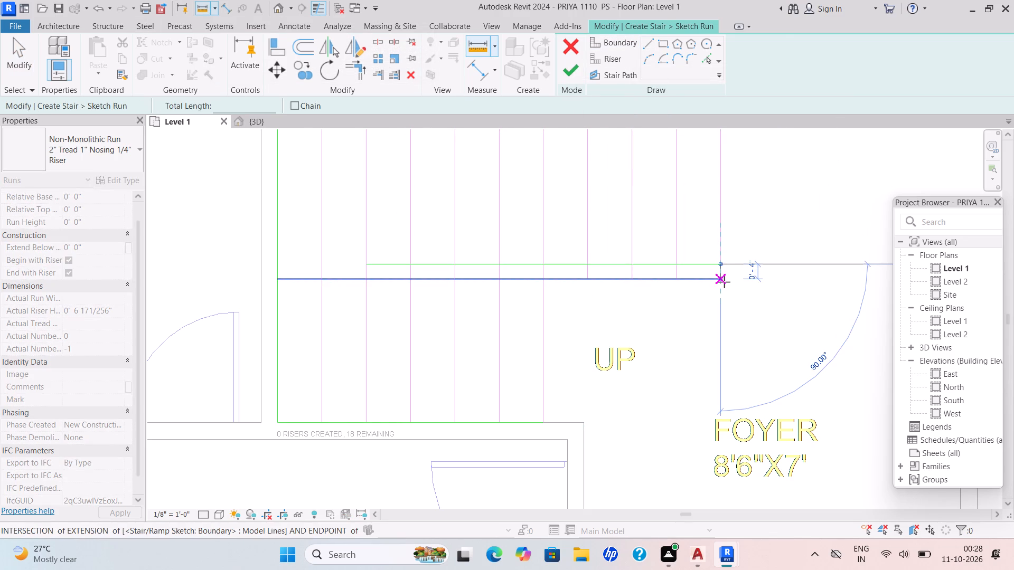
pyautogui.press('Escape')
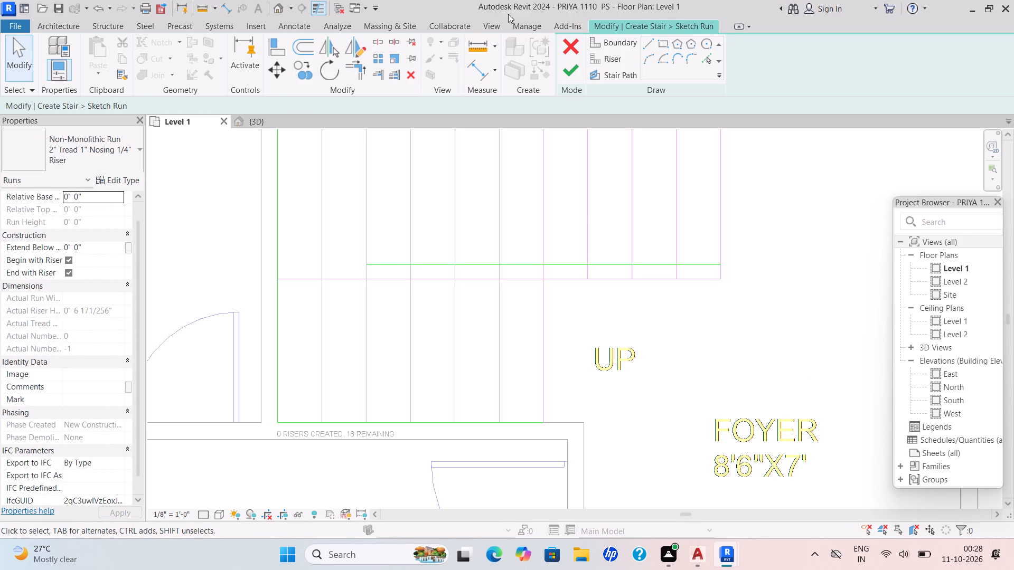
# Continue the inner boundary from its landing end across the plan's dividing line and back along the lower flight to its foyer end.
pyautogui.click(632, 43)
pyautogui.click(643, 43)
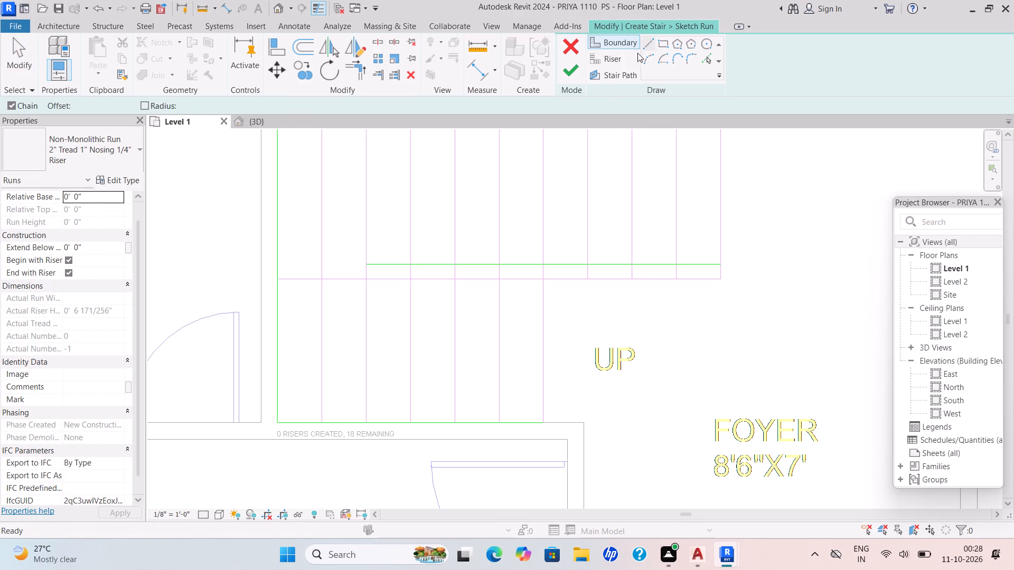
pyautogui.click(367, 265)
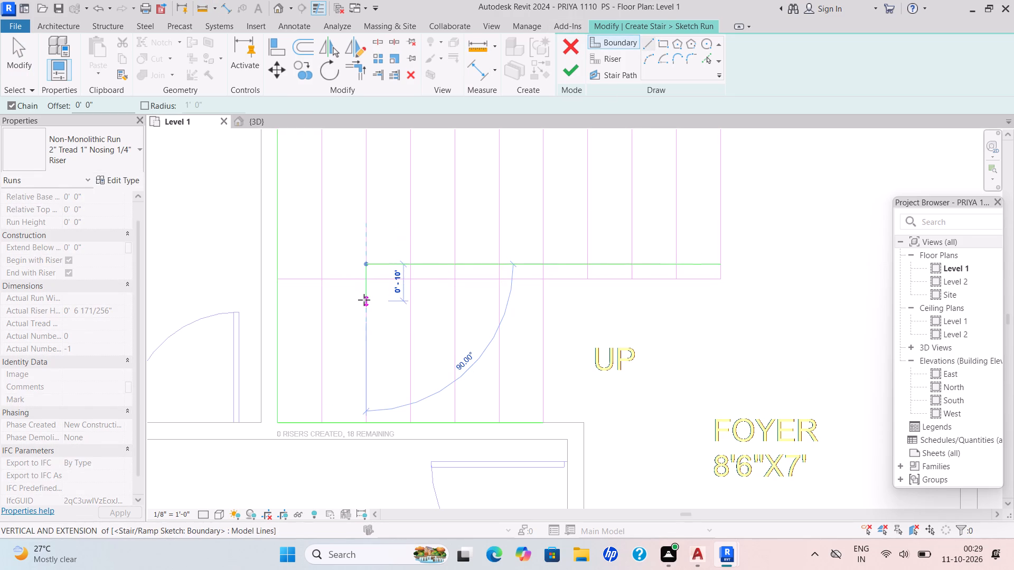
pyautogui.click(362, 295)
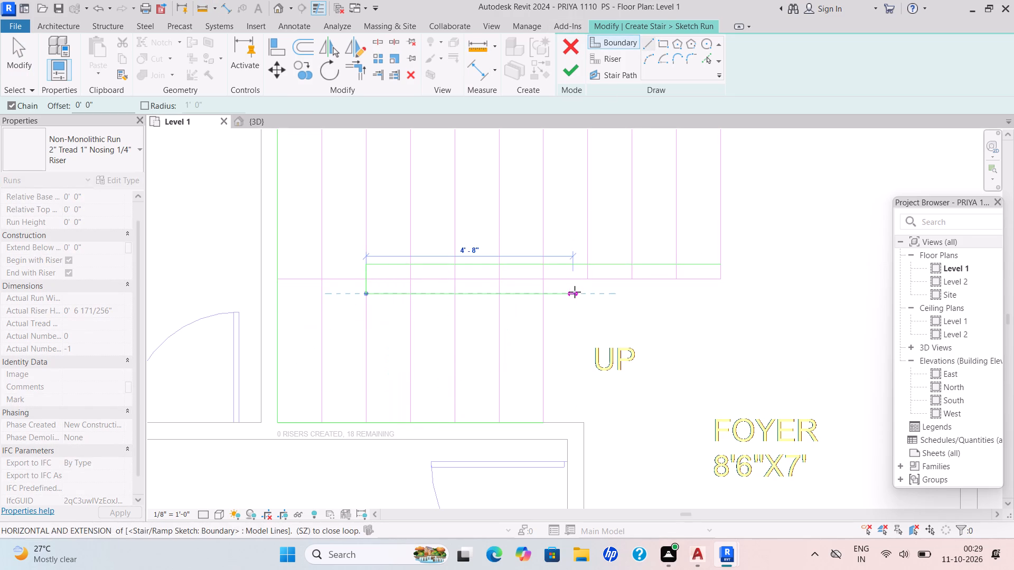
pyautogui.click(543, 298)
pyautogui.press('Escape')
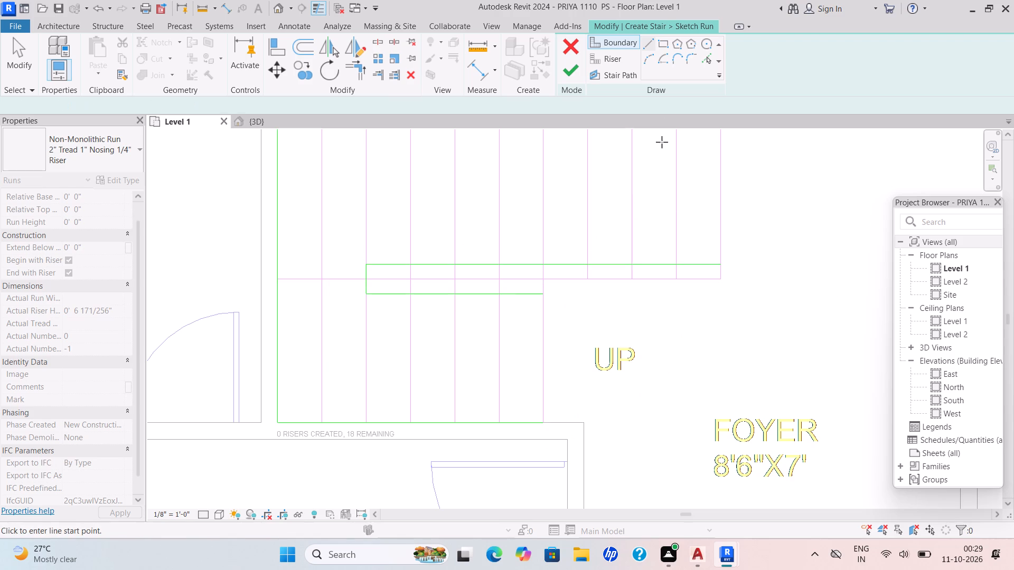
# Draw the upper flight's first four riser lines, 3'-3" long and 1'-0" apart, between the outer and inner boundaries, starting at the foyer end.
pyautogui.doubleClick(610, 56)
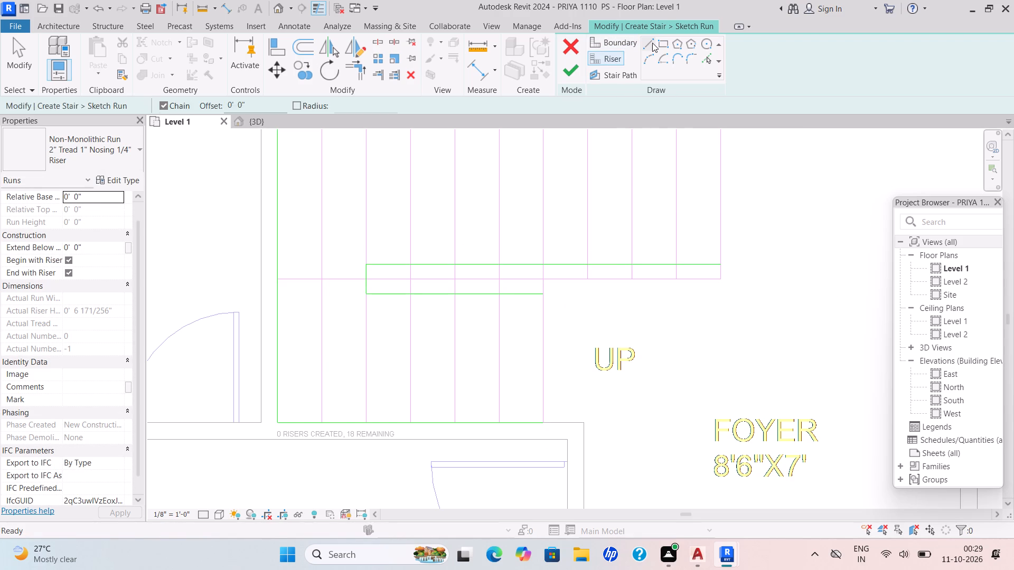
pyautogui.click(652, 43)
pyautogui.scroll(-6, 643, 207)
pyautogui.moveTo(658, 206); pyautogui.dragTo(623, 251, button='middle')
pyautogui.scroll(4, 649, 220)
pyautogui.click(640, 217)
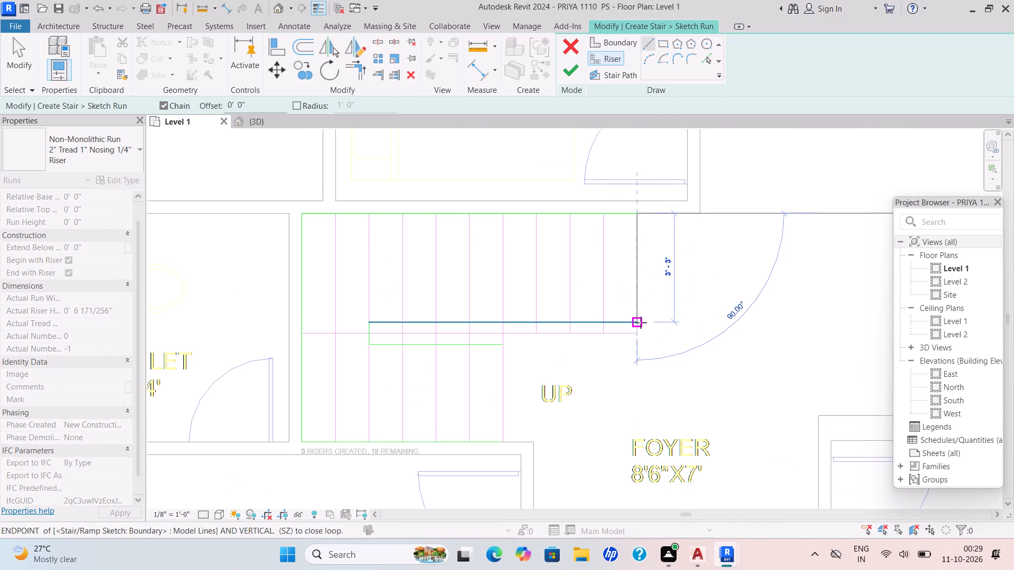
pyautogui.click(641, 322)
pyautogui.moveTo(602, 217); pyautogui.dragTo(604, 225)
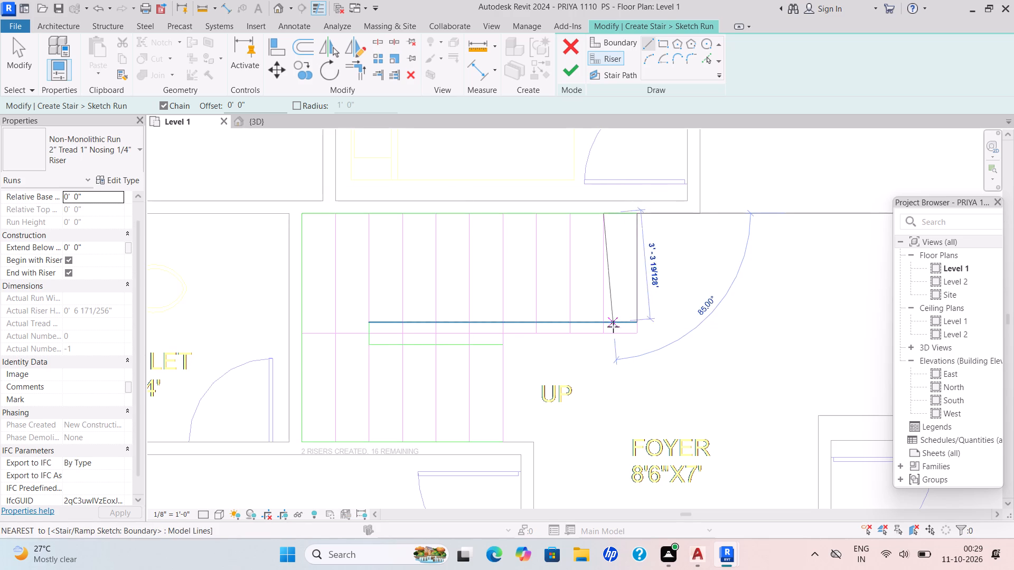
pyautogui.click(602, 322)
pyautogui.moveTo(570, 216); pyautogui.dragTo(570, 225)
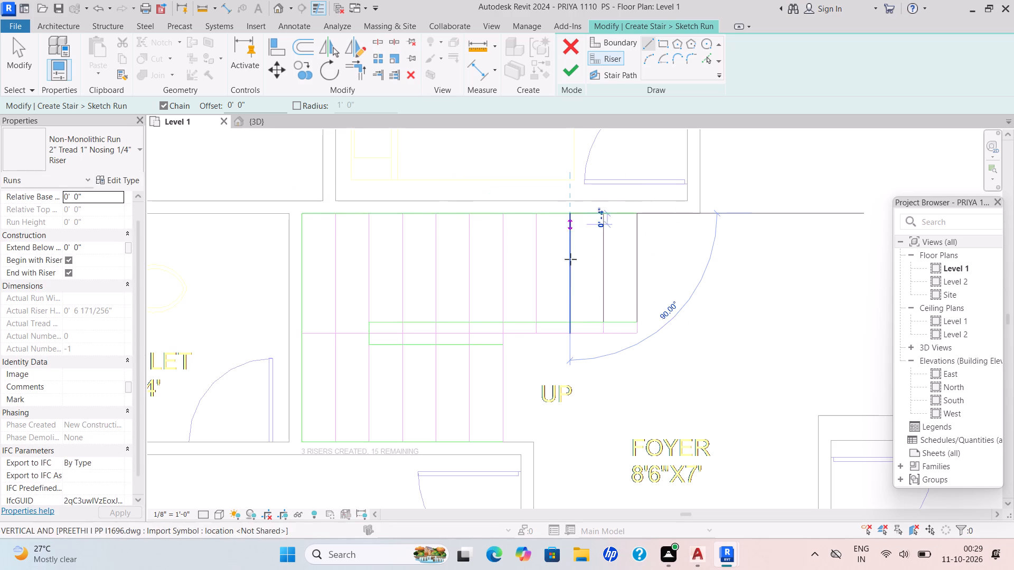
pyautogui.click(574, 322)
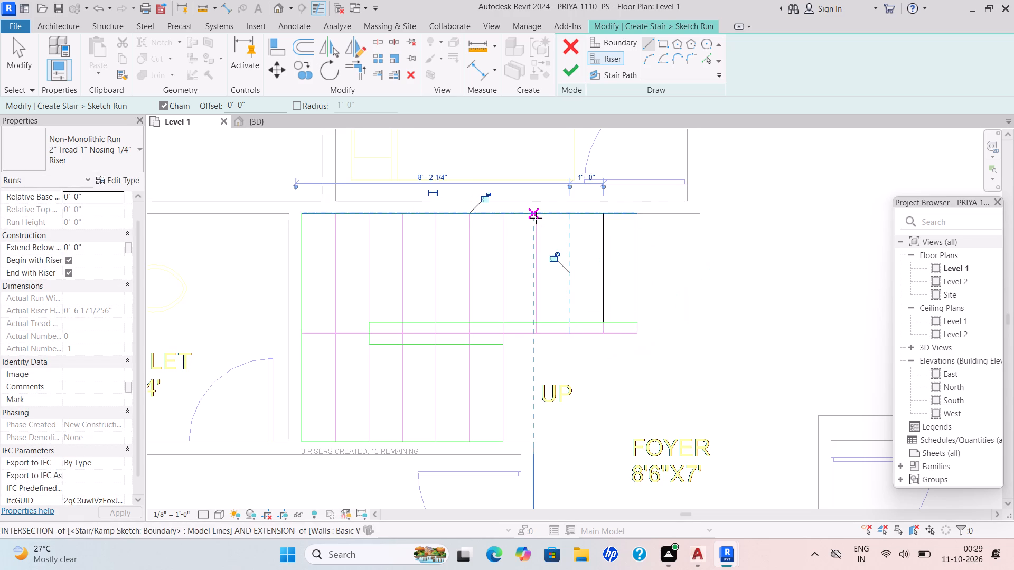
pyautogui.click(536, 218)
pyautogui.press('Escape')
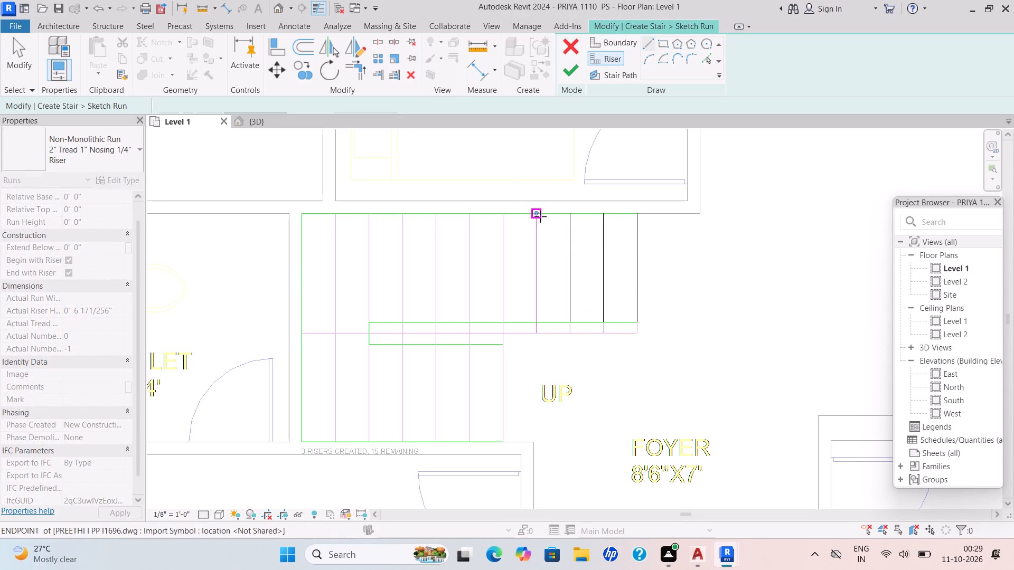
pyautogui.click(540, 216)
pyautogui.scroll(5, 536, 319)
pyautogui.click(537, 325)
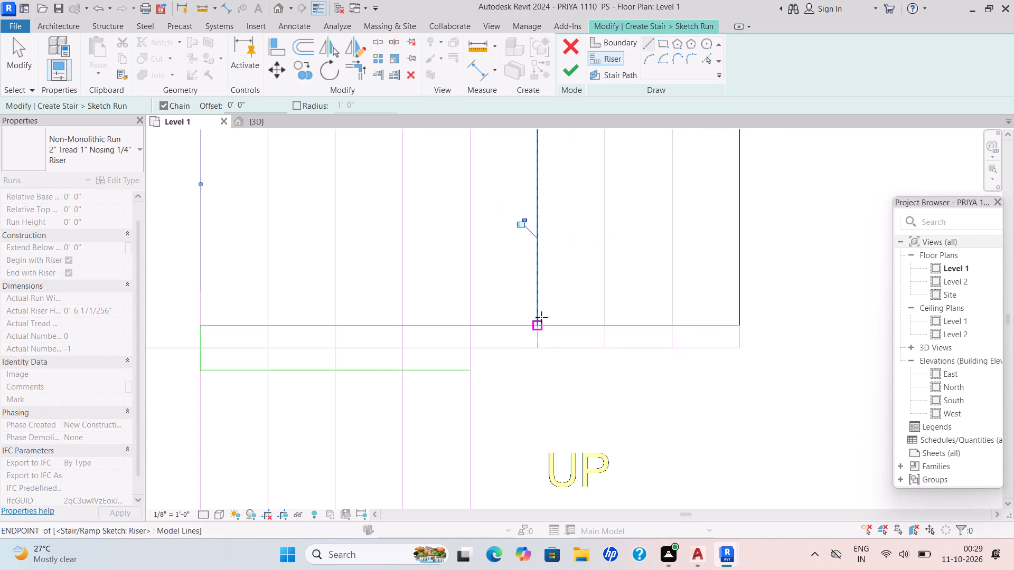
# Draw the upper flight's remaining five riser lines, 3'-3" long and 1'-0" apart, between its boundaries up to the landing.
pyautogui.scroll(-5, 639, 223)
pyautogui.moveTo(633, 252); pyautogui.dragTo(627, 278, button='middle')
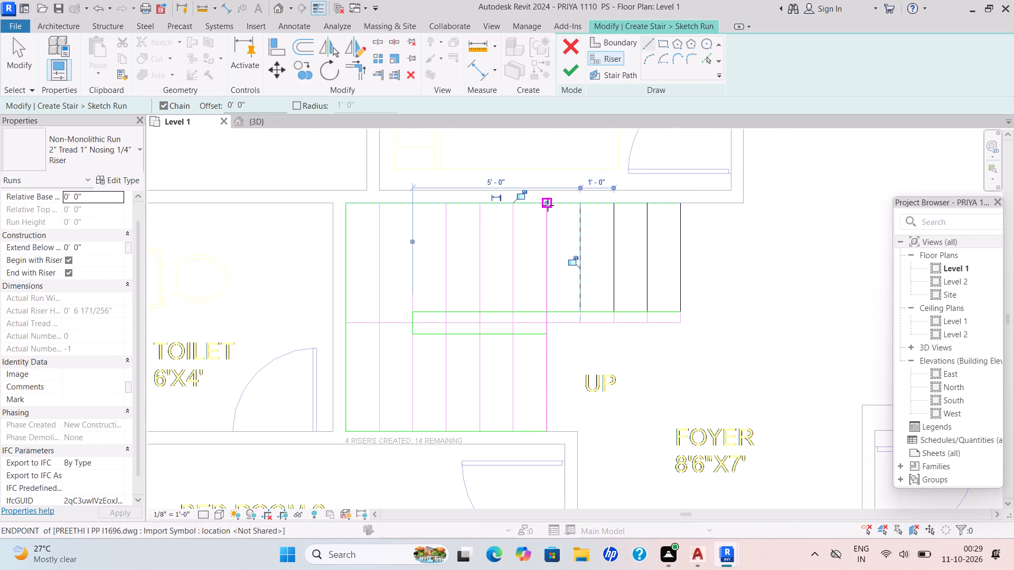
pyautogui.click(548, 204)
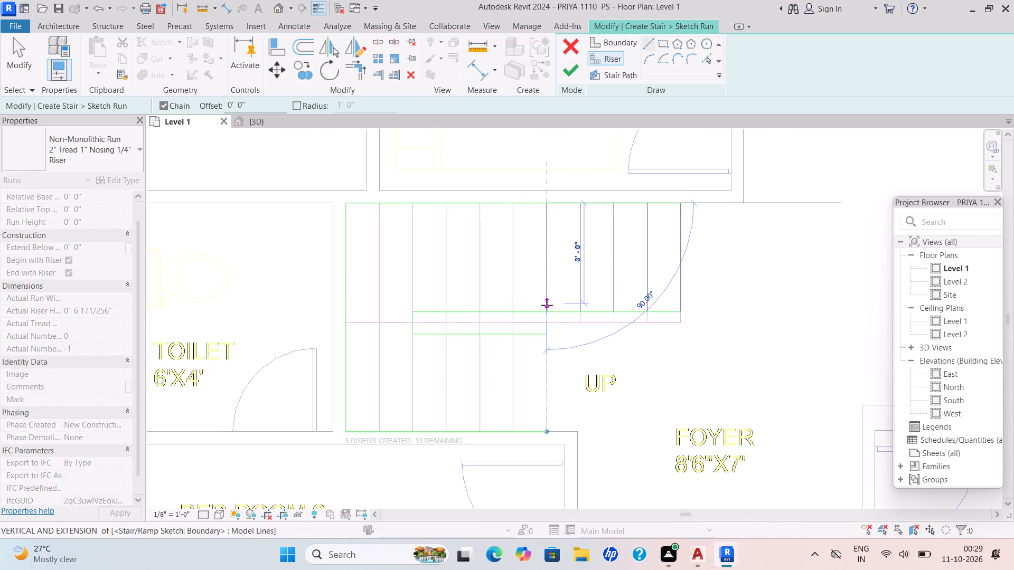
pyautogui.click(547, 308)
pyautogui.moveTo(516, 205); pyautogui.dragTo(516, 211)
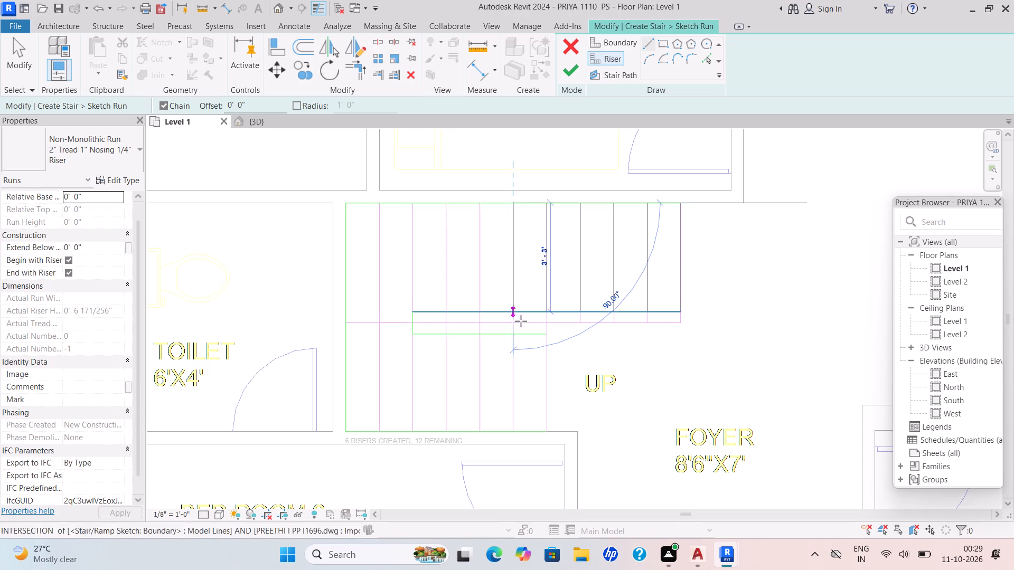
pyautogui.click(512, 311)
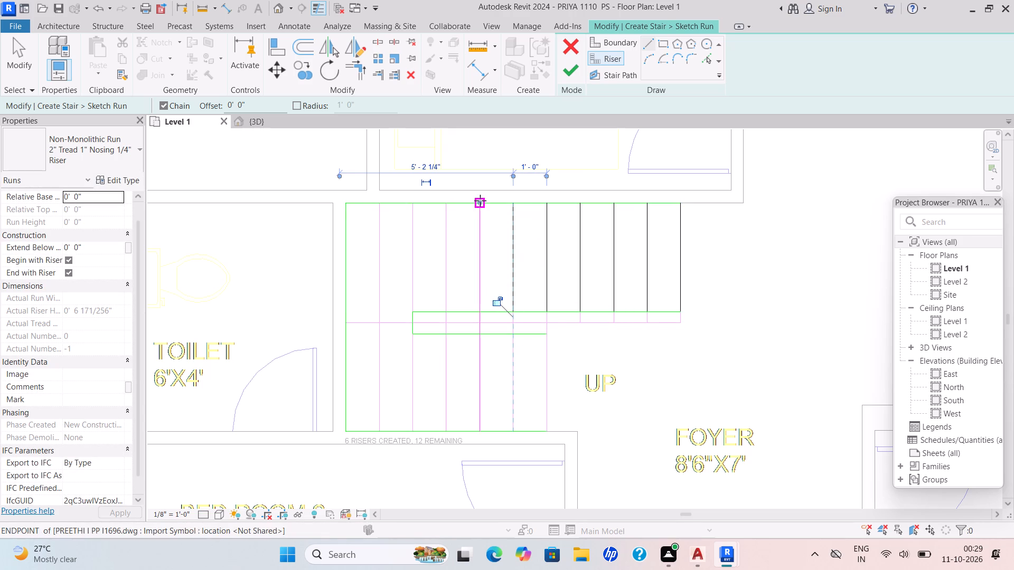
pyautogui.moveTo(481, 201); pyautogui.dragTo(484, 213)
pyautogui.click(479, 307)
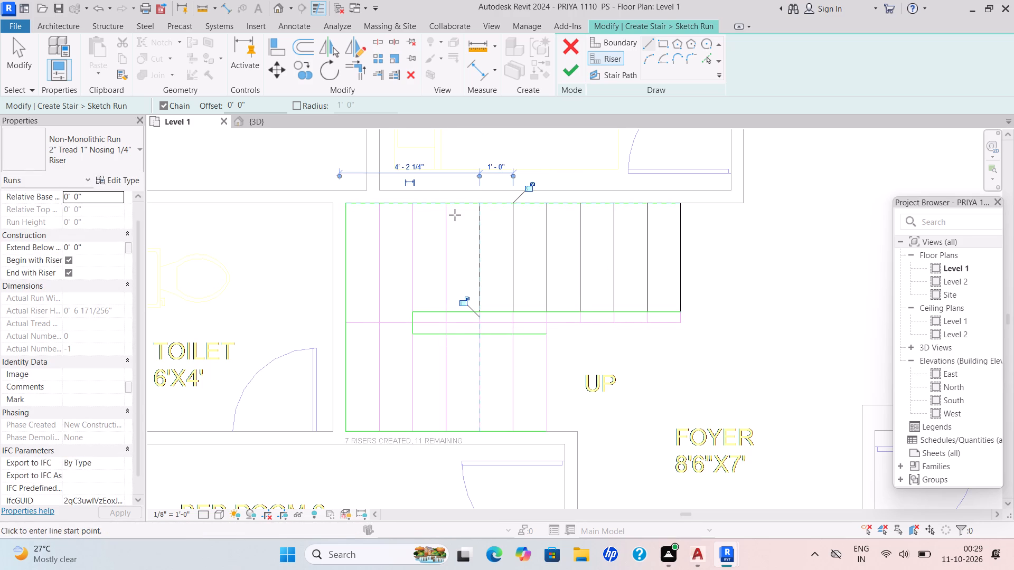
pyautogui.click(449, 206)
pyautogui.click(443, 313)
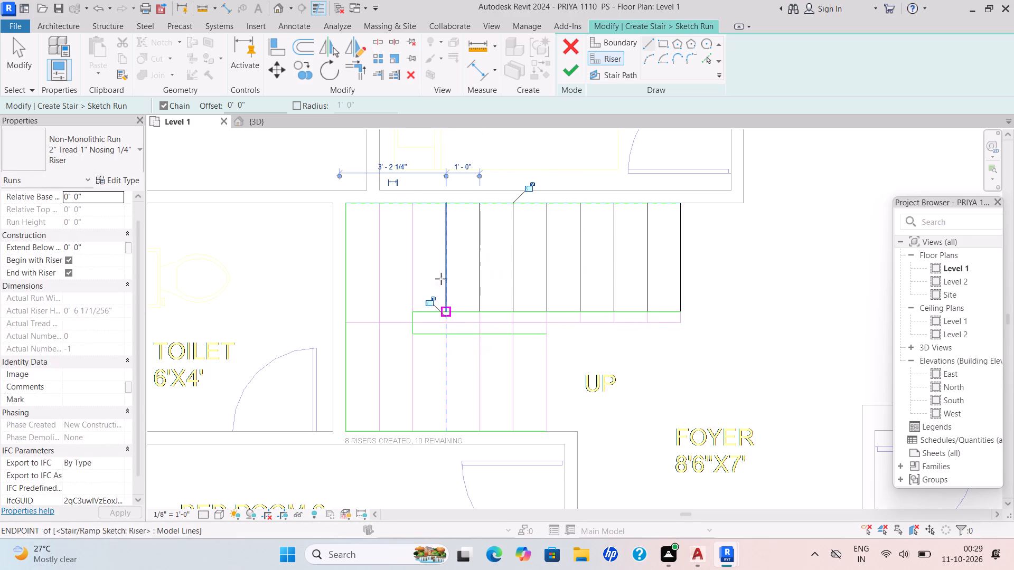
pyautogui.click(417, 204)
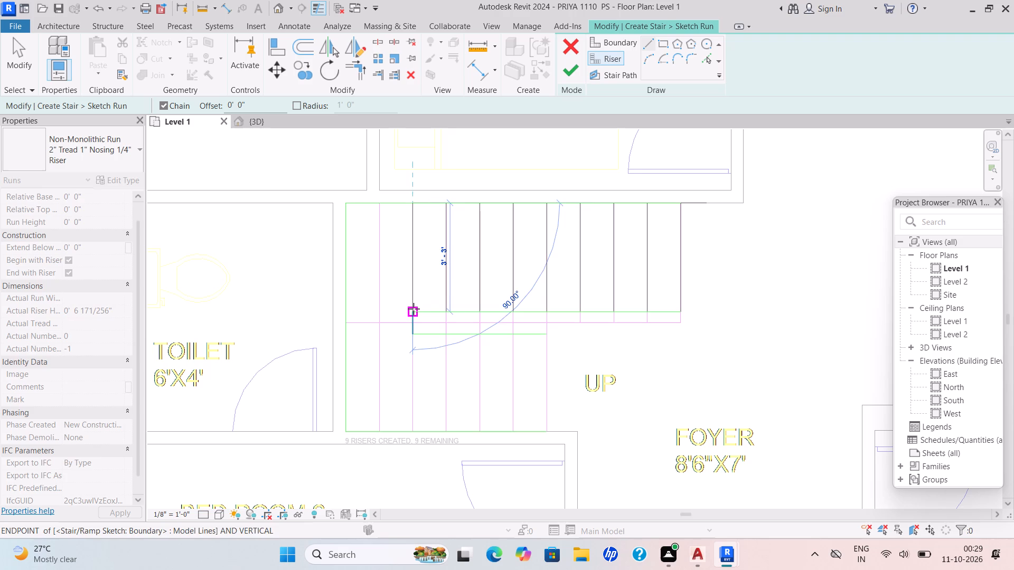
pyautogui.click(414, 309)
# Draw five riser lines, 2'-11" long and 1'-0" apart, across the lower flight from the landing edge to its foyer end.
pyautogui.scroll(4, 416, 369)
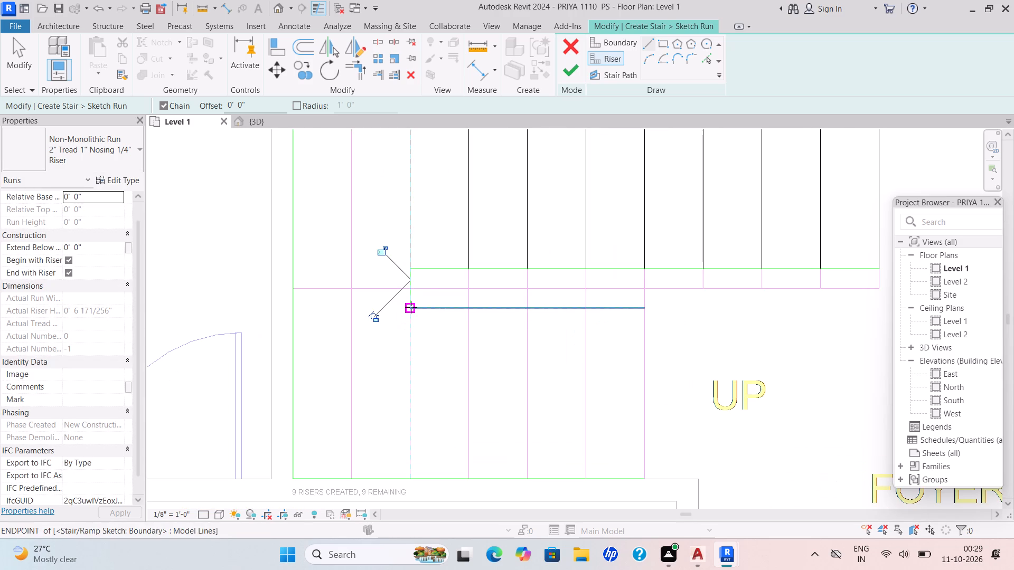
pyautogui.moveTo(411, 307); pyautogui.dragTo(412, 321)
pyautogui.click(411, 479)
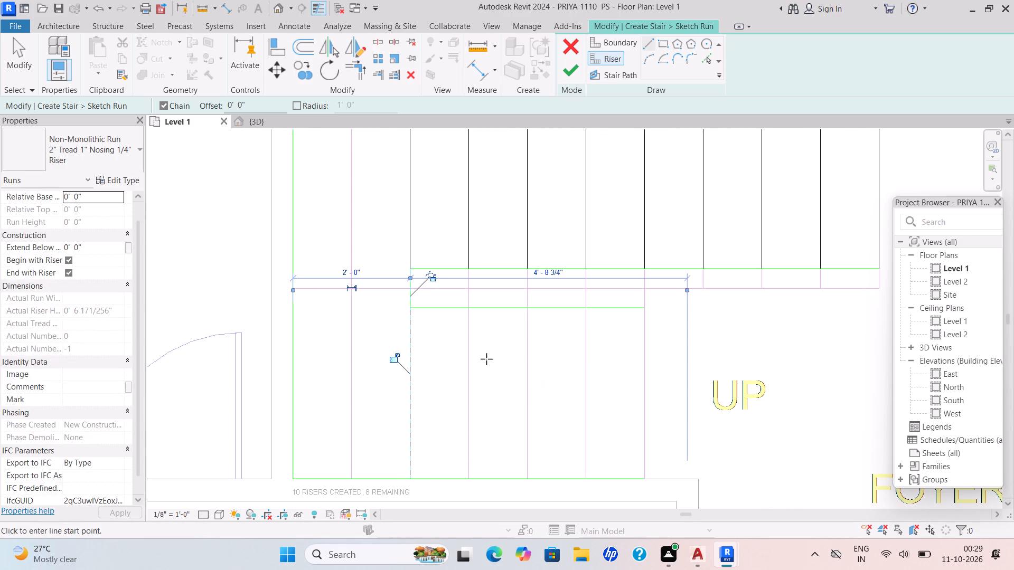
pyautogui.click(471, 310)
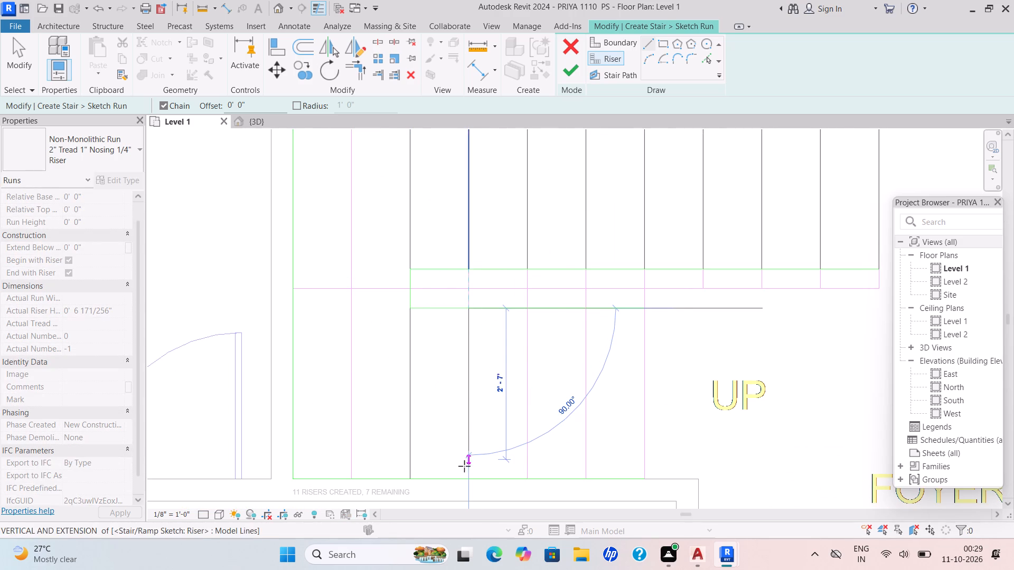
pyautogui.click(468, 478)
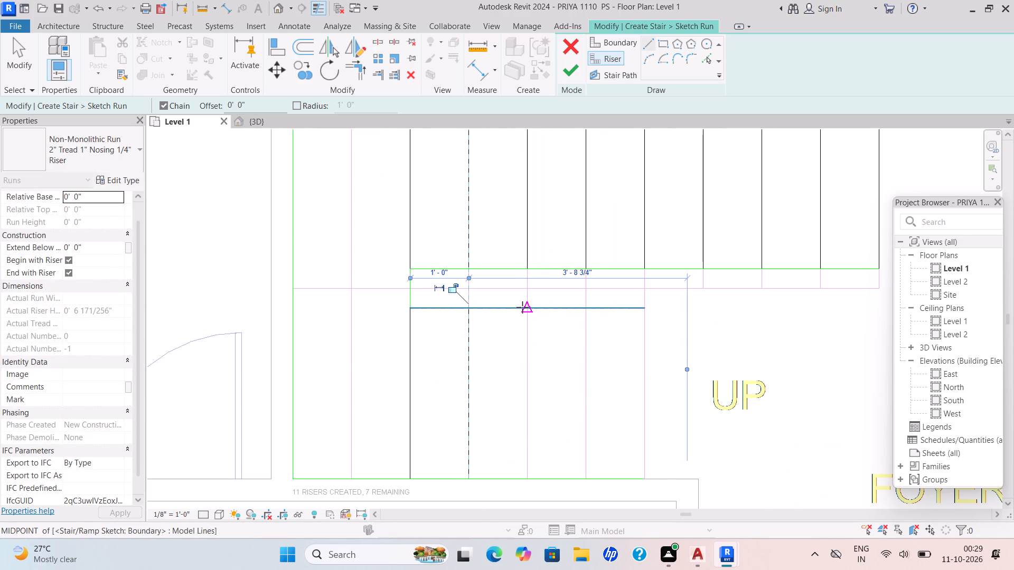
pyautogui.scroll(4, 526, 312)
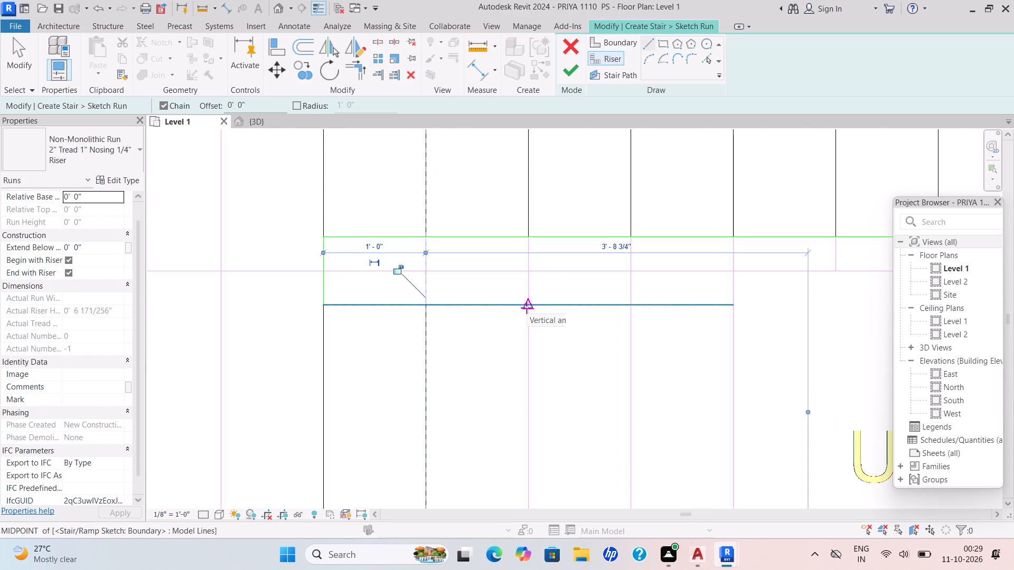
pyautogui.click(527, 308)
pyautogui.scroll(-2, 524, 446)
pyautogui.moveTo(525, 446); pyautogui.dragTo(541, 307, button='middle')
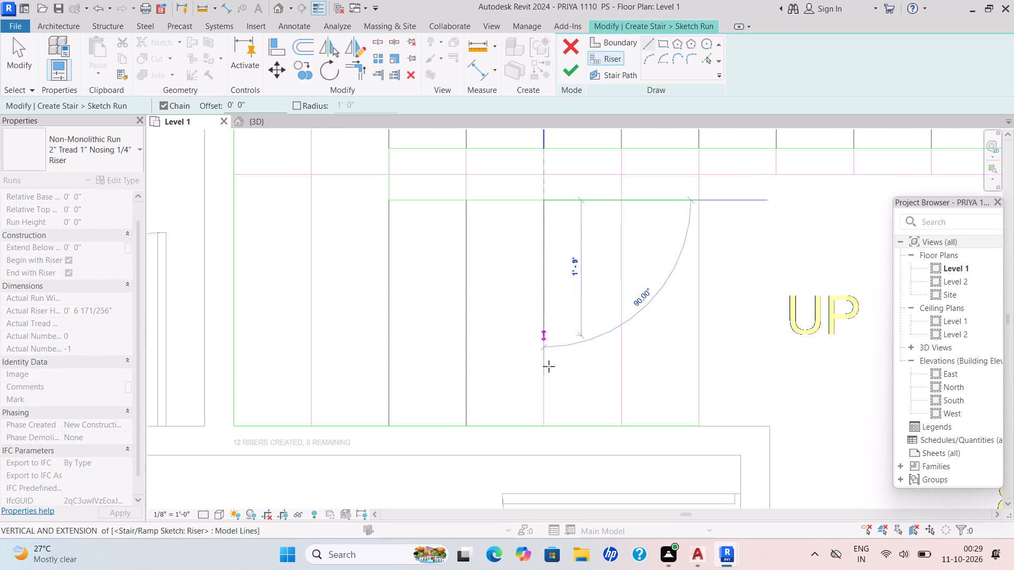
pyautogui.click(543, 424)
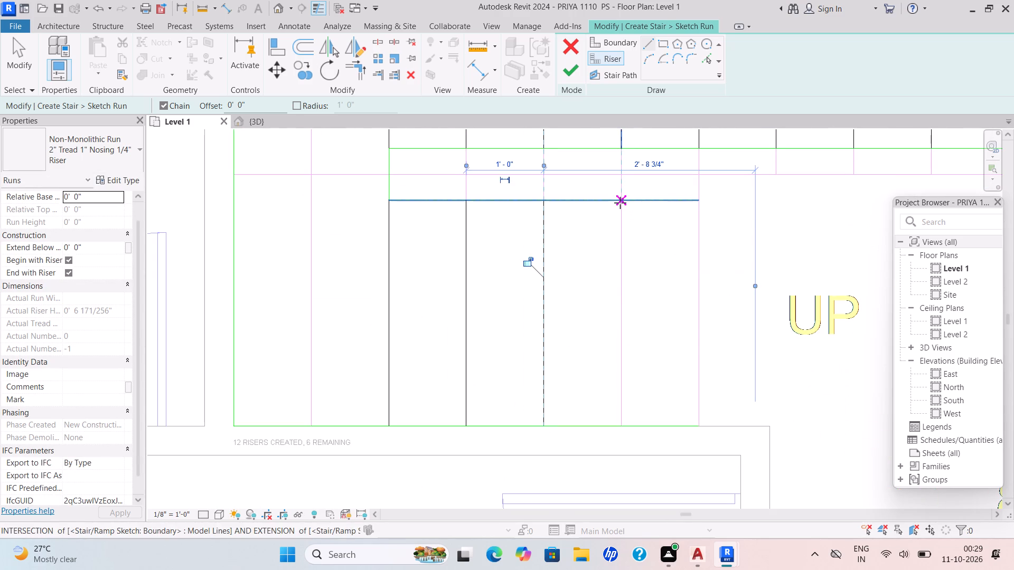
pyautogui.click(620, 203)
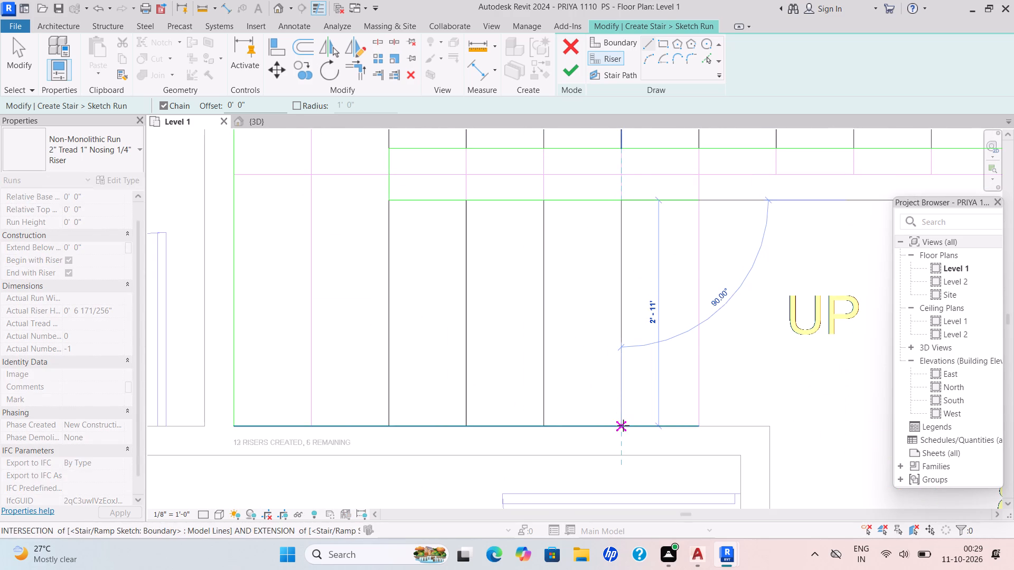
pyautogui.click(623, 425)
pyautogui.click(702, 199)
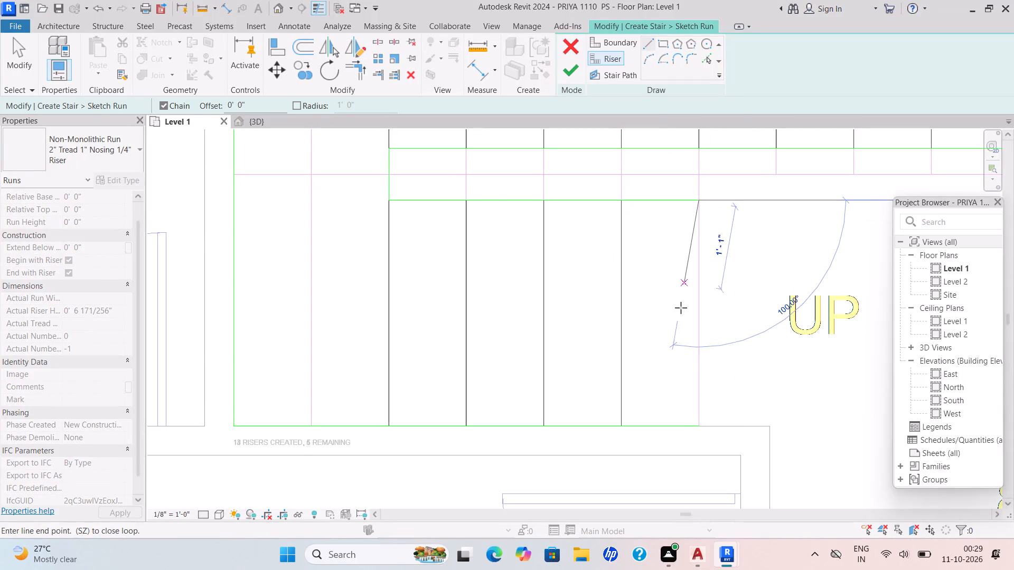
pyautogui.click(700, 425)
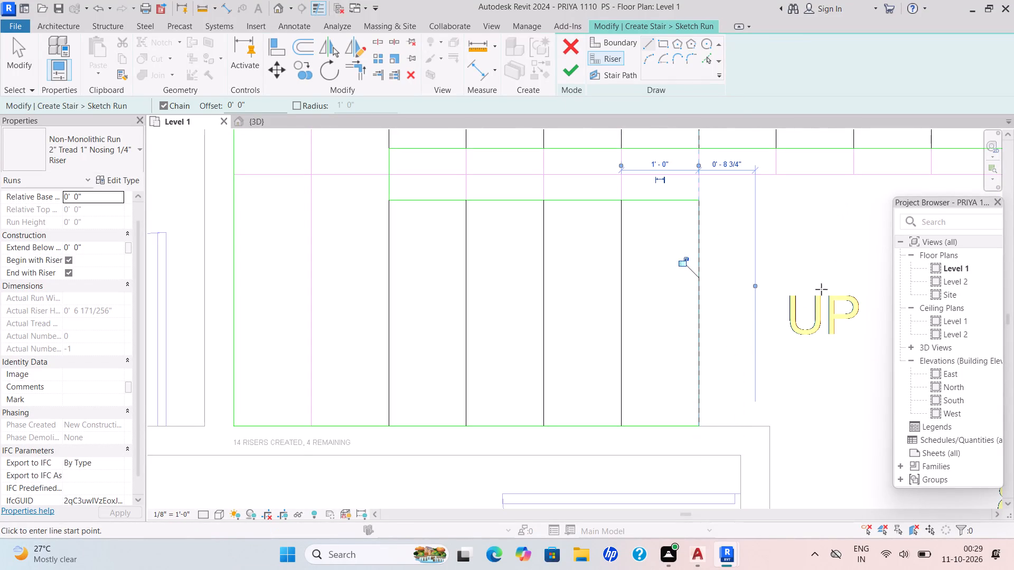
# Draw the U-shaped stair path from the lower flight's foyer-end riser, across the landing, to the upper flight's foyer-end riser.
pyautogui.scroll(-3, 839, 277)
pyautogui.moveTo(815, 294); pyautogui.dragTo(704, 330, button='middle')
pyautogui.click(607, 78)
pyautogui.click(603, 76)
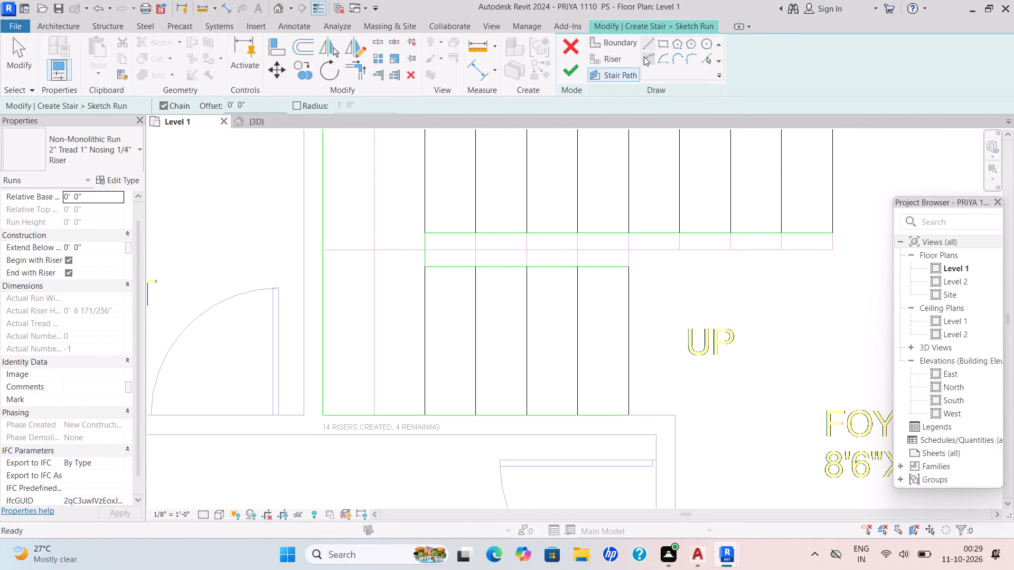
pyautogui.click(649, 36)
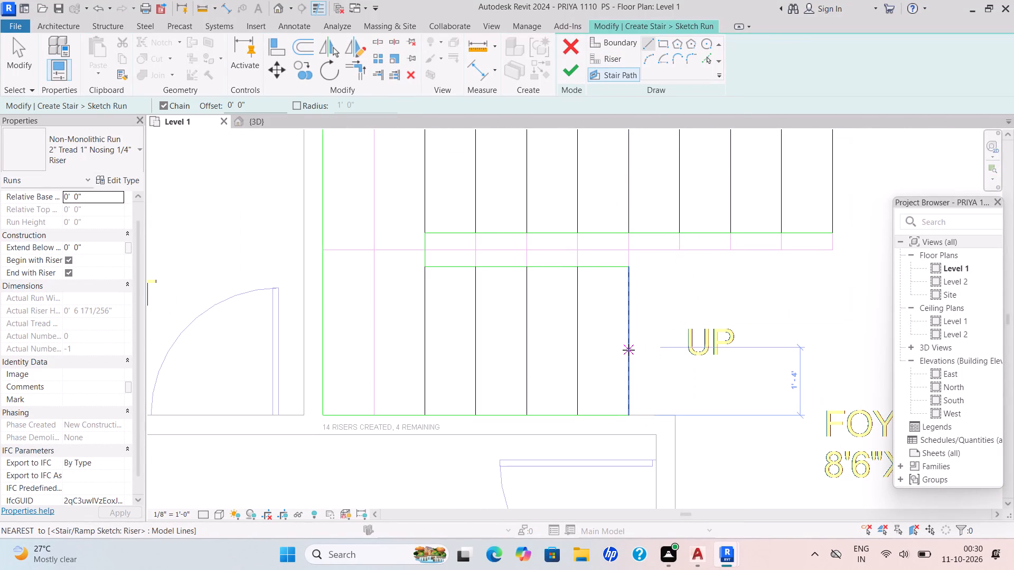
pyautogui.click(628, 350)
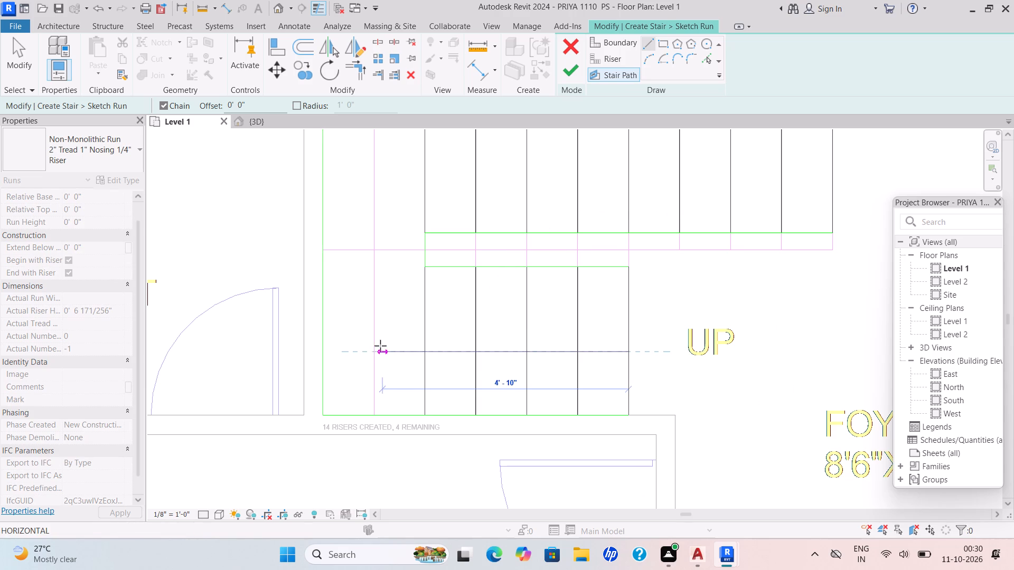
pyautogui.click(373, 350)
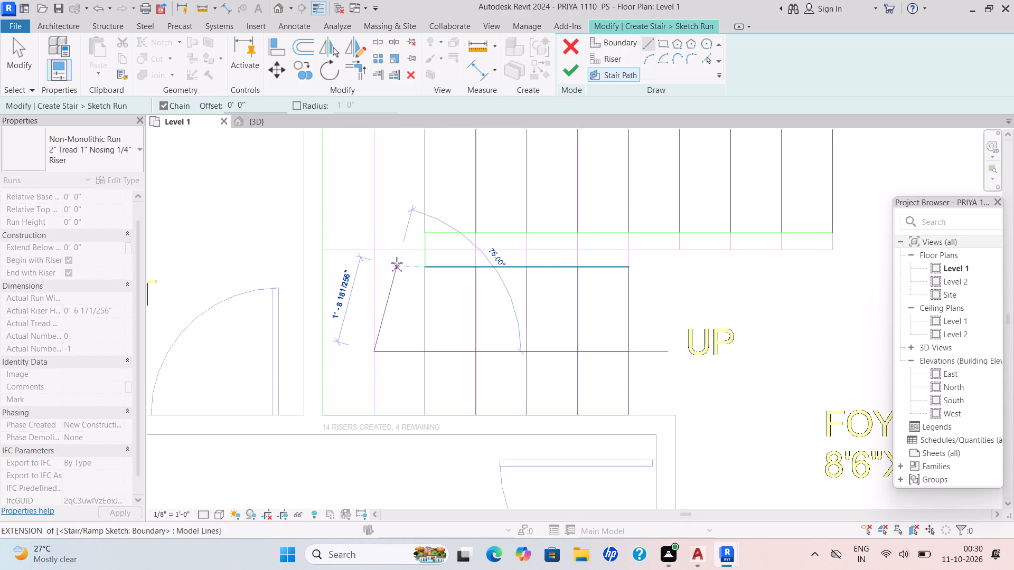
pyautogui.moveTo(375, 205); pyautogui.dragTo(387, 292, button='middle')
pyautogui.scroll(-1, 387, 280)
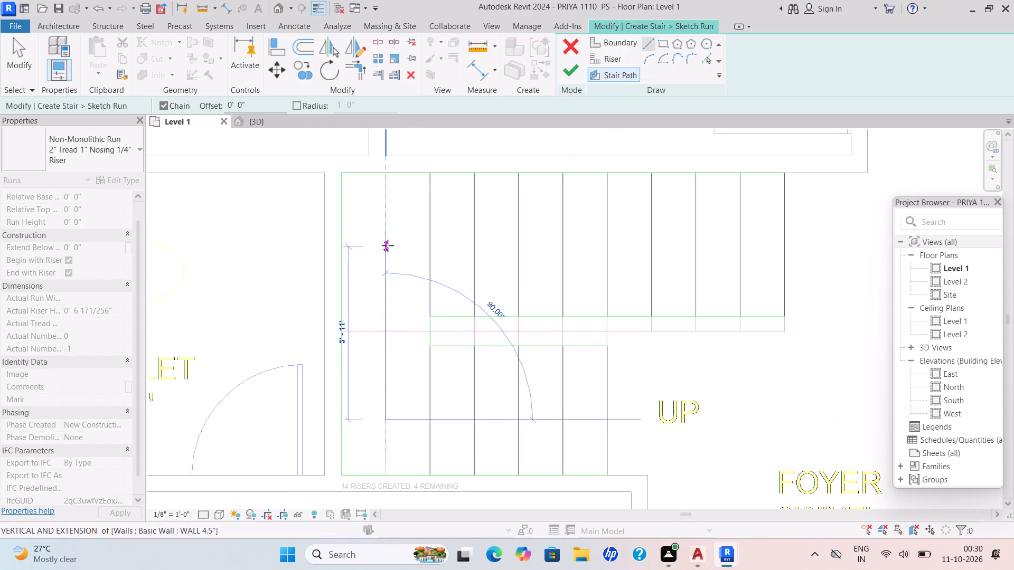
pyautogui.click(386, 234)
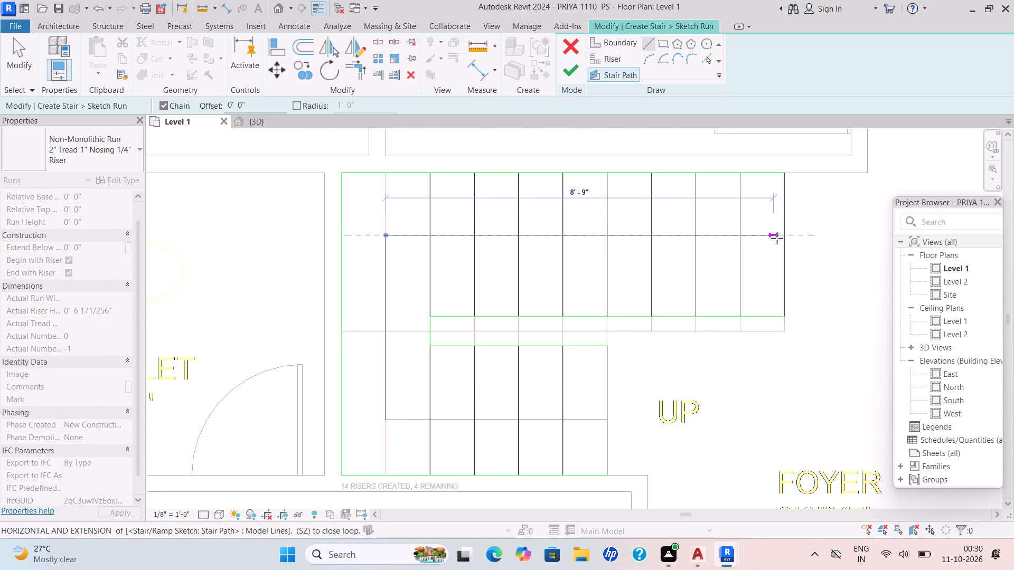
pyautogui.click(787, 234)
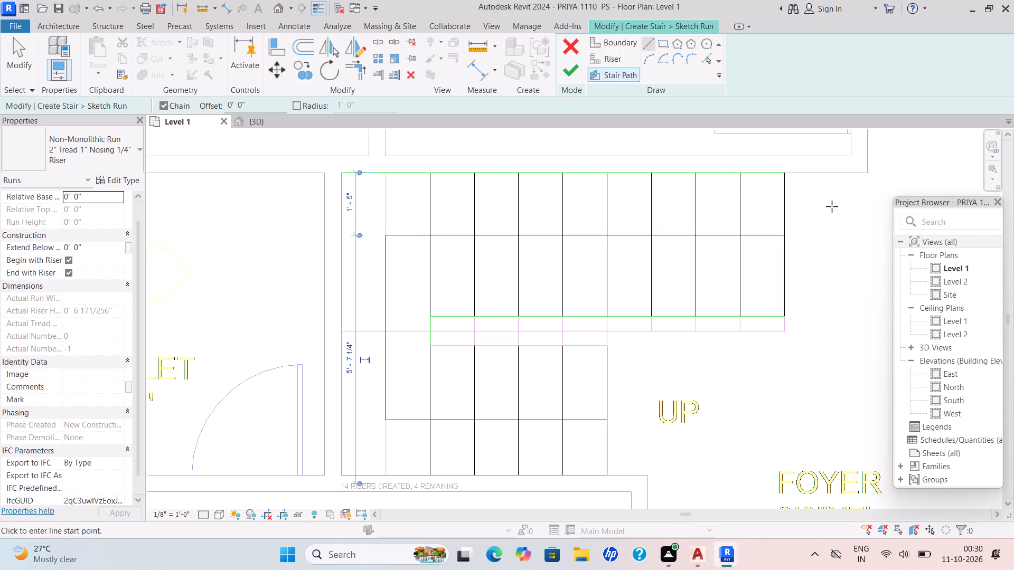
# Finish the run sketch and complete the stair.
pyautogui.click(570, 72)
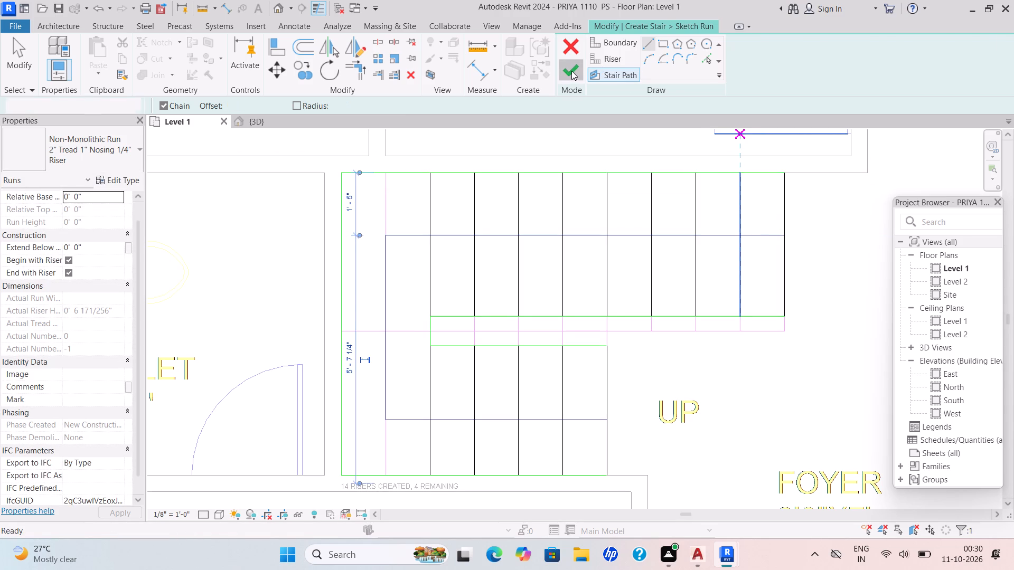
pyautogui.click(575, 78)
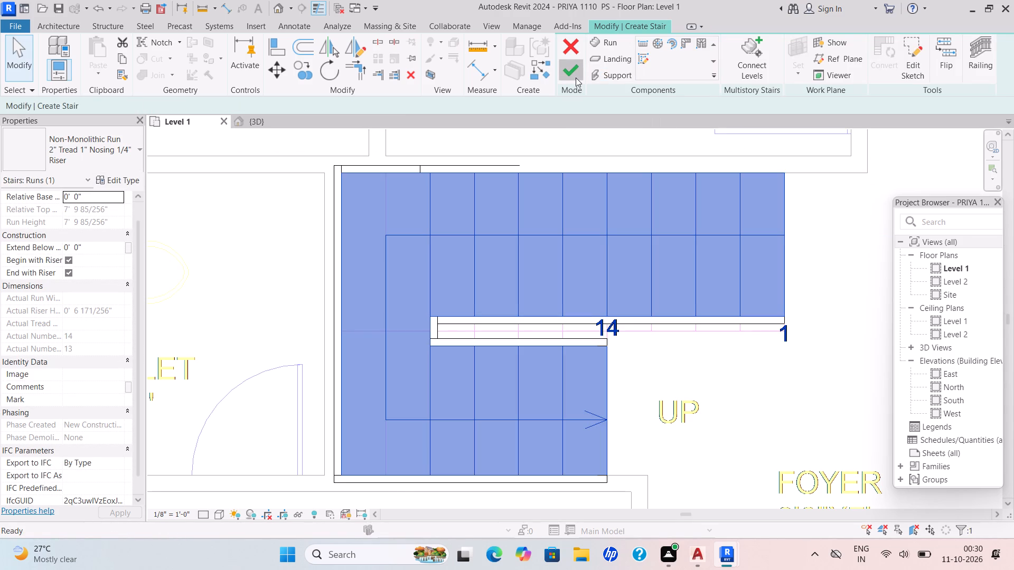
pyautogui.scroll(-5, 627, 173)
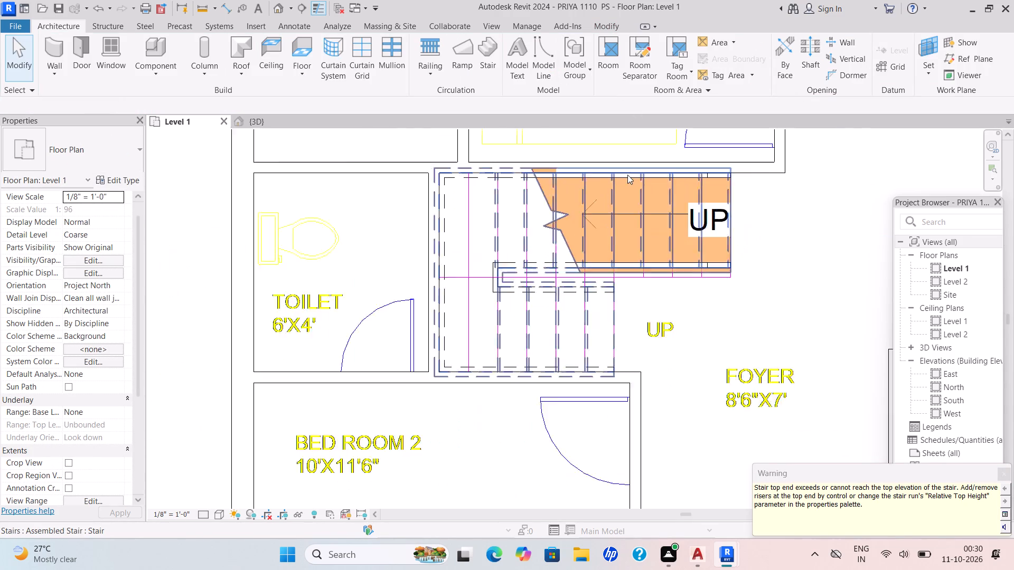
pyautogui.press('Escape')
# Examine the new stair's flights, landing and railings among the walls in the 3D view from several sides.
pyautogui.scroll(-1, 658, 233)
pyautogui.scroll(-1, 744, 347)
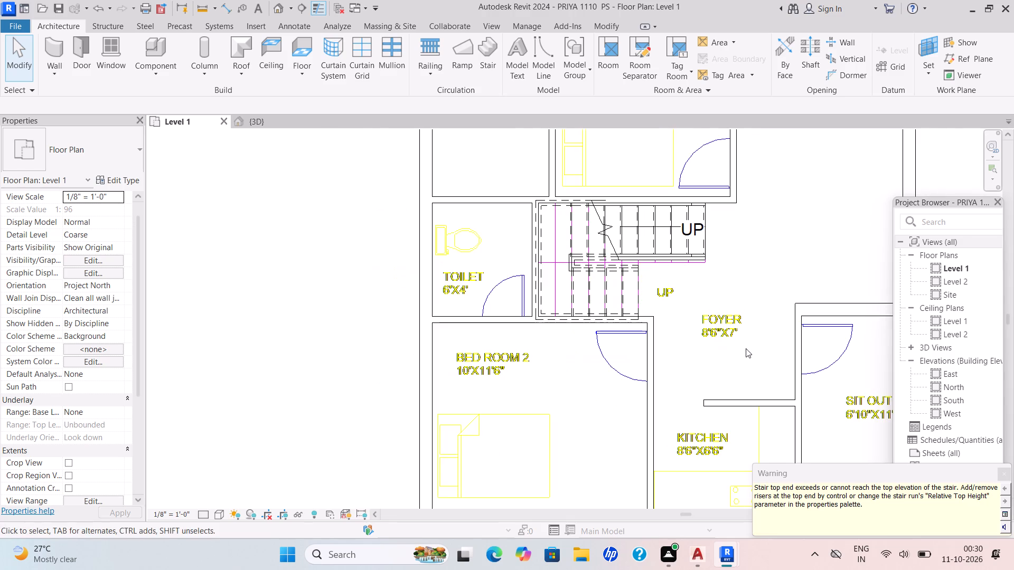
pyautogui.click(272, 121)
pyautogui.scroll(-5, 380, 186)
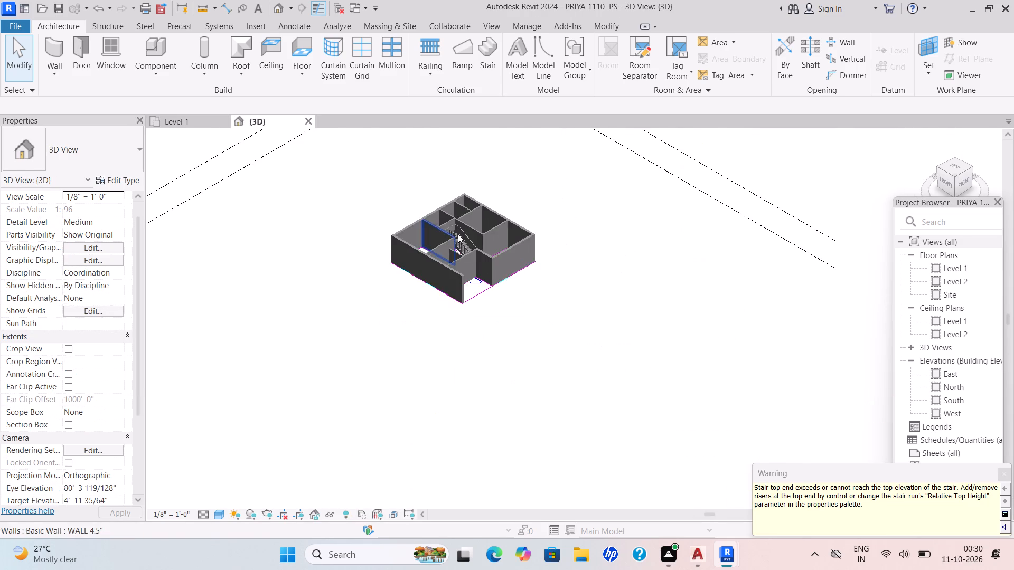
pyautogui.scroll(6, 486, 250)
pyautogui.keyDown('shift'); pyautogui.moveTo(513, 250); pyautogui.dragTo(420, 261, button='middle'); pyautogui.keyUp('shift')
pyautogui.keyDown('shift'); pyautogui.scroll(1, 424, 265); pyautogui.keyUp('shift')
pyautogui.keyDown('shift'); pyautogui.moveTo(420, 261); pyautogui.dragTo(422, 263, button='middle'); pyautogui.keyUp('shift')
pyautogui.scroll(3, 456, 211)
pyautogui.keyDown('shift'); pyautogui.moveTo(444, 238); pyautogui.dragTo(552, 229, button='middle'); pyautogui.keyUp('shift')
pyautogui.keyDown('shift'); pyautogui.moveTo(462, 281); pyautogui.dragTo(398, 333, button='middle'); pyautogui.keyUp('shift')
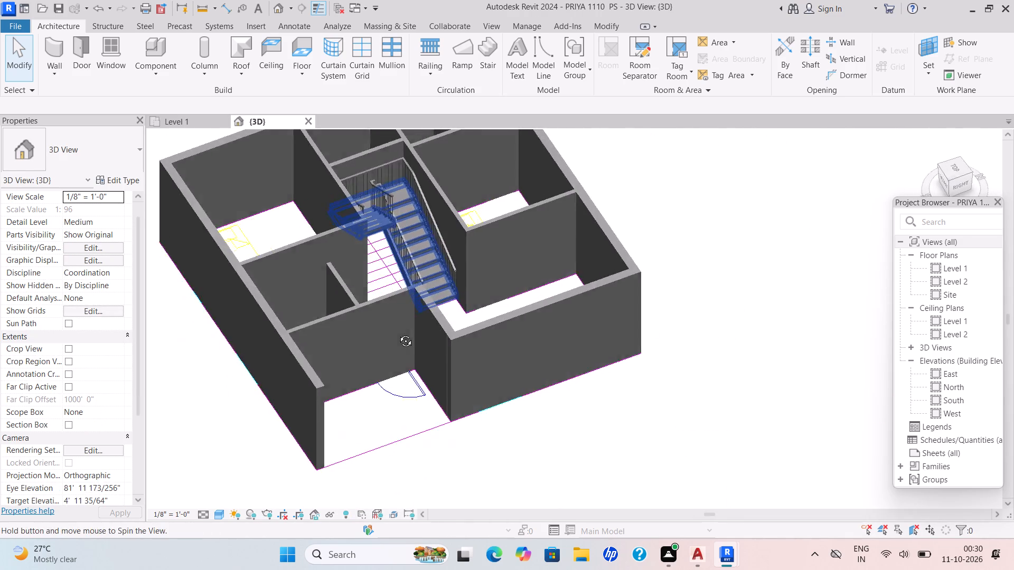
pyautogui.keyDown('shift'); pyautogui.moveTo(398, 333); pyautogui.dragTo(393, 333, button='middle'); pyautogui.keyUp('shift')
pyautogui.keyDown('shift'); pyautogui.scroll(1, 393, 333); pyautogui.keyUp('shift')
pyautogui.keyDown('shift'); pyautogui.moveTo(439, 259); pyautogui.dragTo(421, 293, button='middle'); pyautogui.keyUp('shift')
pyautogui.keyDown('shift'); pyautogui.moveTo(405, 275); pyautogui.dragTo(605, 204, button='middle'); pyautogui.keyUp('shift')
pyautogui.keyDown('shift'); pyautogui.moveTo(487, 287); pyautogui.dragTo(505, 310, button='middle'); pyautogui.keyUp('shift')
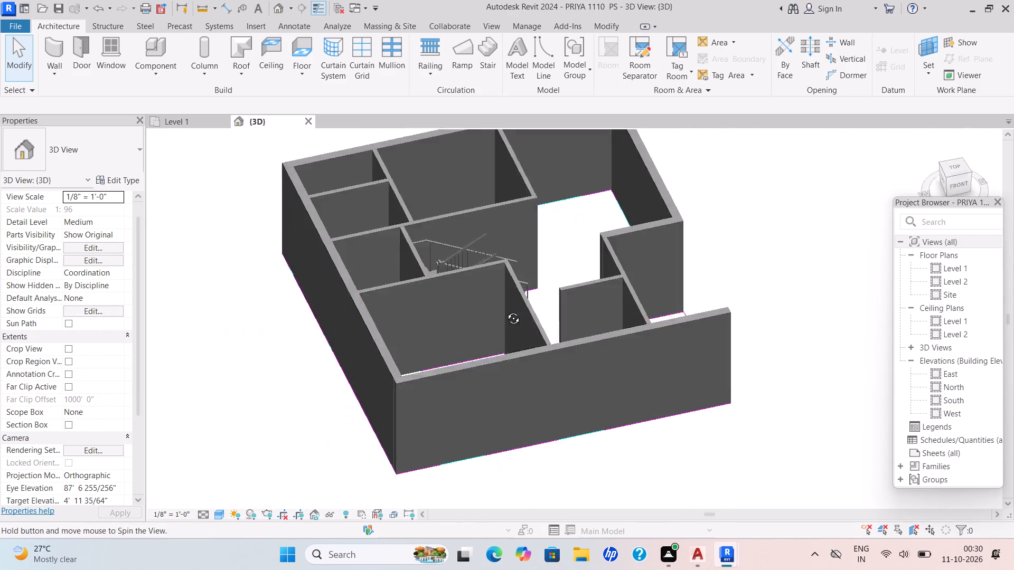
pyautogui.keyDown('shift'); pyautogui.moveTo(505, 310); pyautogui.dragTo(606, 287, button='middle'); pyautogui.keyUp('shift')
pyautogui.keyDown('shift'); pyautogui.scroll(1, 608, 284); pyautogui.keyUp('shift')
pyautogui.keyDown('shift'); pyautogui.moveTo(546, 270); pyautogui.dragTo(587, 296, button='middle'); pyautogui.keyUp('shift')
pyautogui.scroll(9, 575, 226)
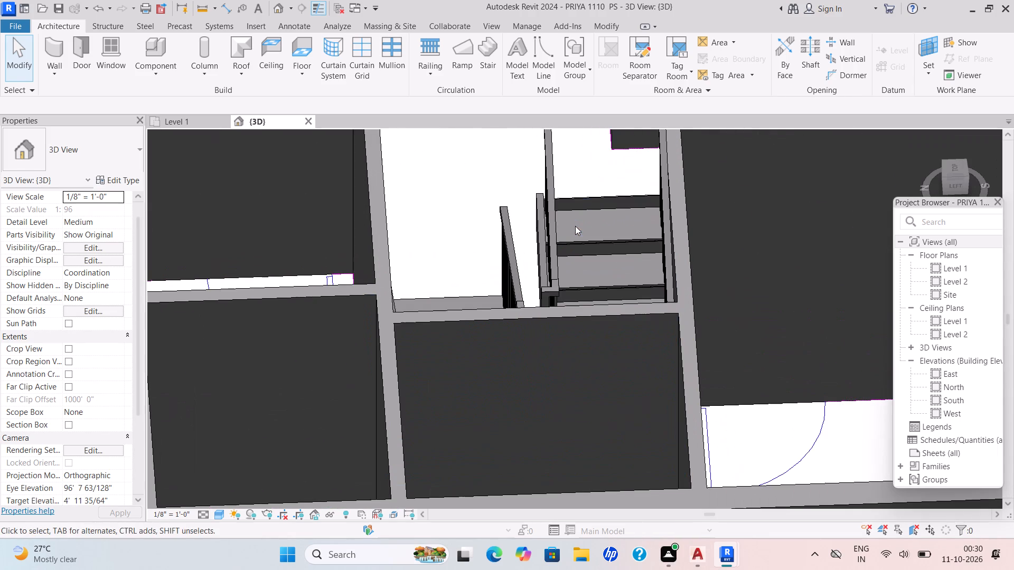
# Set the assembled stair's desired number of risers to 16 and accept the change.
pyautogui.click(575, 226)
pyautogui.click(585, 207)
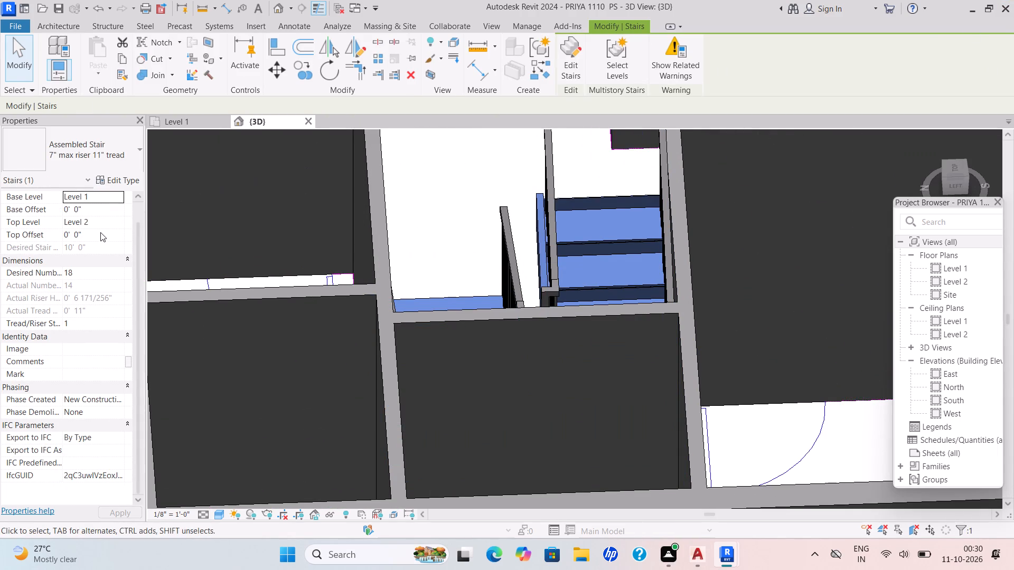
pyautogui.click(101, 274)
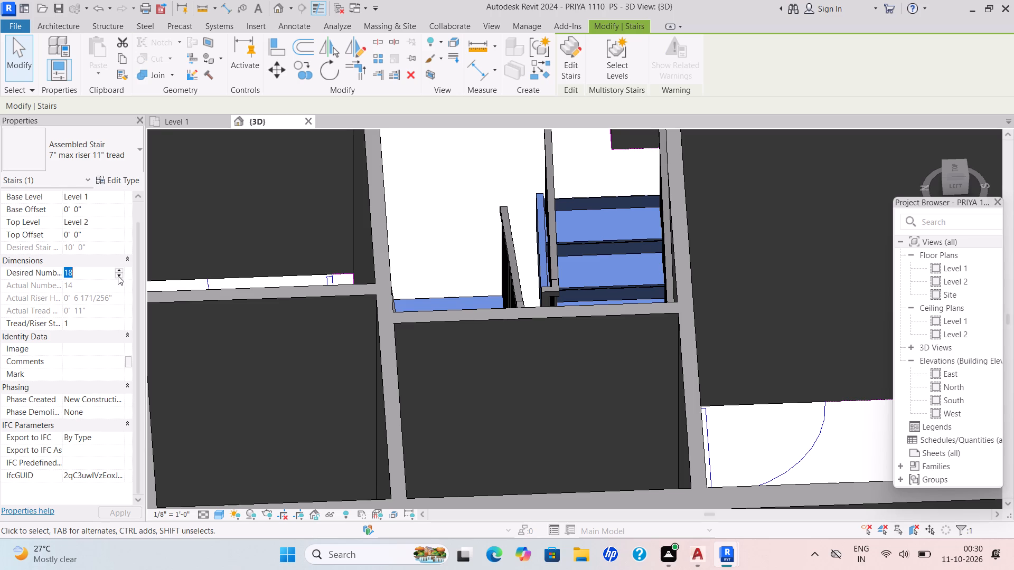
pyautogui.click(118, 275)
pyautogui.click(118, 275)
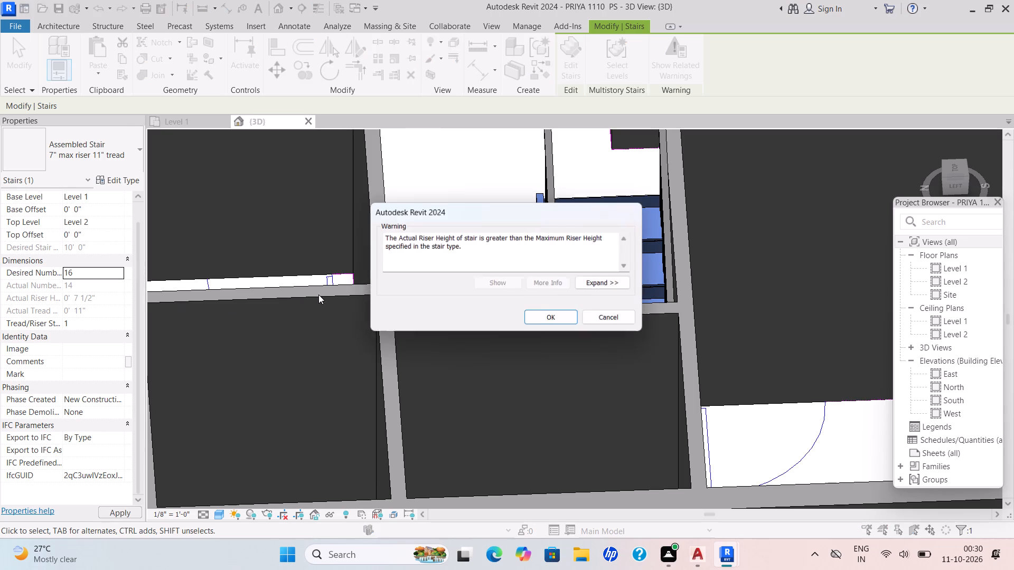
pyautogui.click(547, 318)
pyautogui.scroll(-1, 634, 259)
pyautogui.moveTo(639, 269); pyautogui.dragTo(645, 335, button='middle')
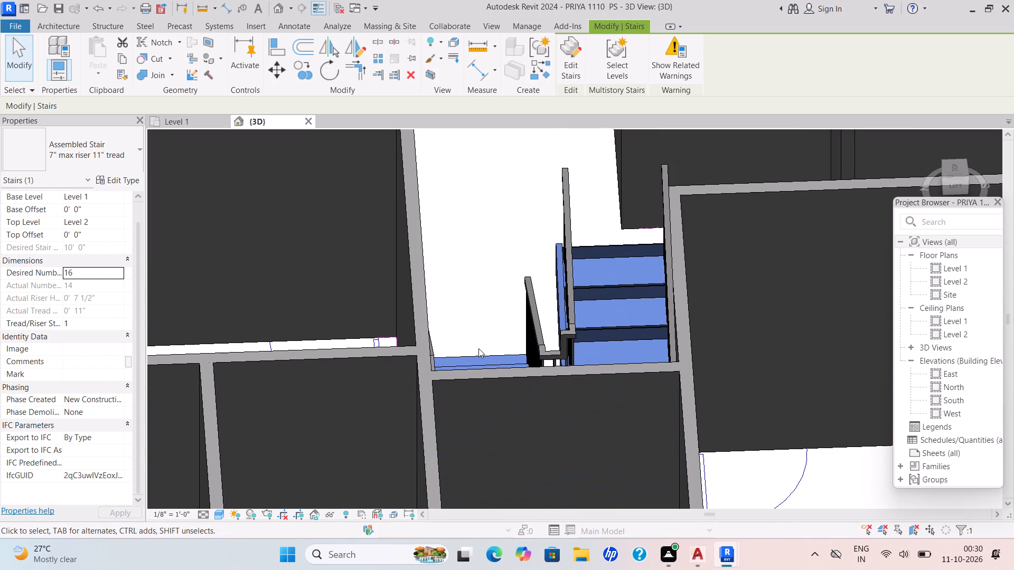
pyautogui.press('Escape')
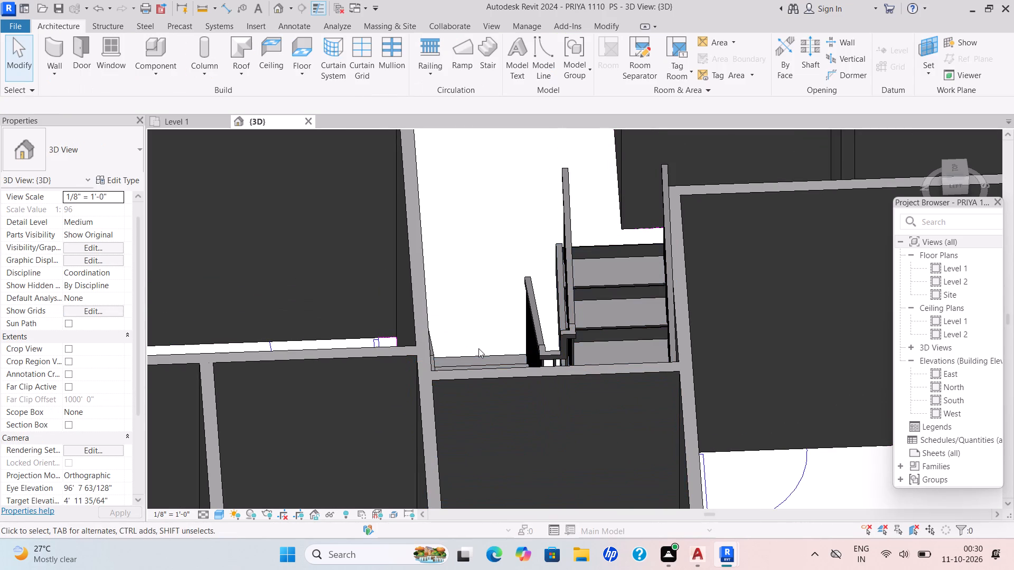
# Examine the stair's flights, landing and railings within the house walls in the 3D view from several sides.
pyautogui.scroll(-2, 492, 345)
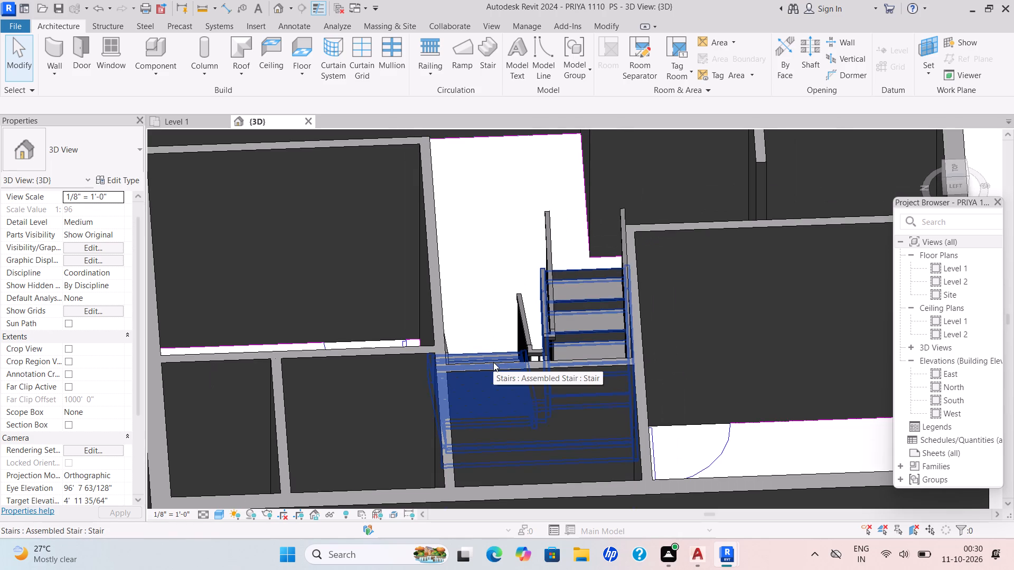
pyautogui.scroll(-3, 494, 386)
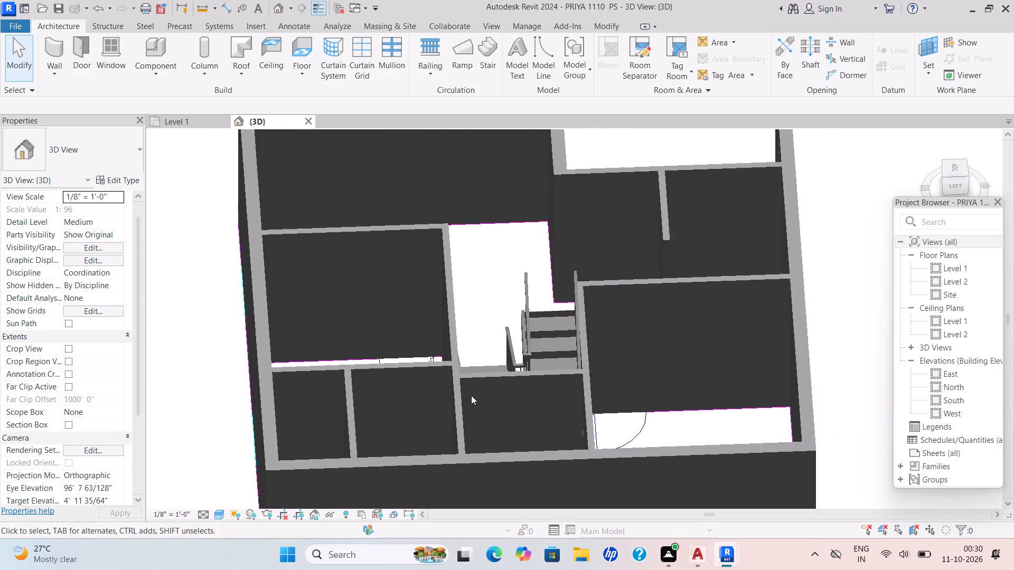
pyautogui.scroll(-3, 471, 395)
pyautogui.scroll(4, 512, 359)
pyautogui.keyDown('shift'); pyautogui.moveTo(585, 377); pyautogui.dragTo(502, 345, button='middle'); pyautogui.keyUp('shift')
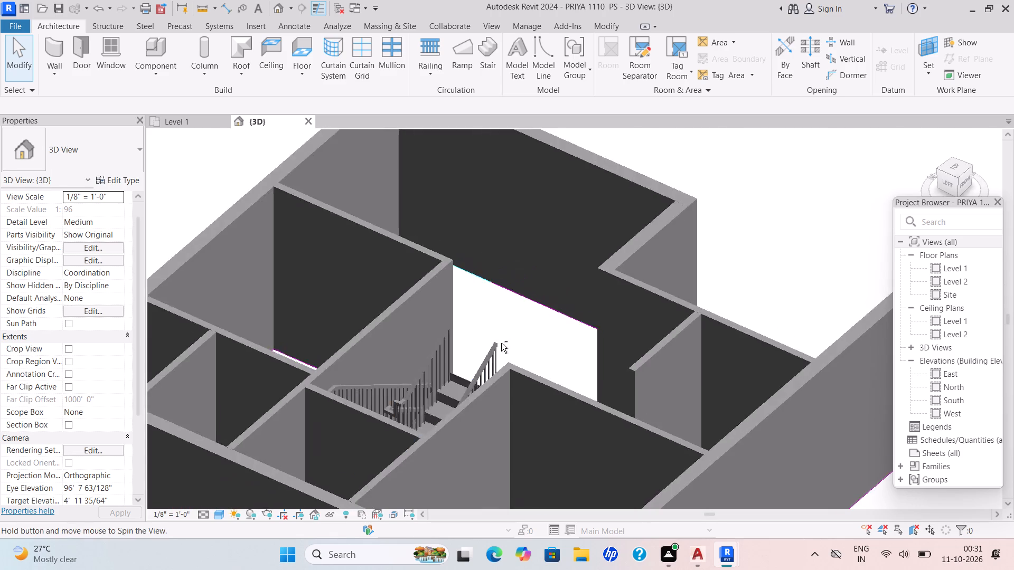
pyautogui.keyDown('shift'); pyautogui.moveTo(470, 408); pyautogui.dragTo(394, 430, button='middle'); pyautogui.keyUp('shift')
pyautogui.keyDown('shift'); pyautogui.moveTo(396, 438); pyautogui.dragTo(222, 477, button='middle'); pyautogui.keyUp('shift')
pyautogui.scroll(-1, 374, 400)
pyautogui.moveTo(375, 400); pyautogui.dragTo(518, 424, button='middle')
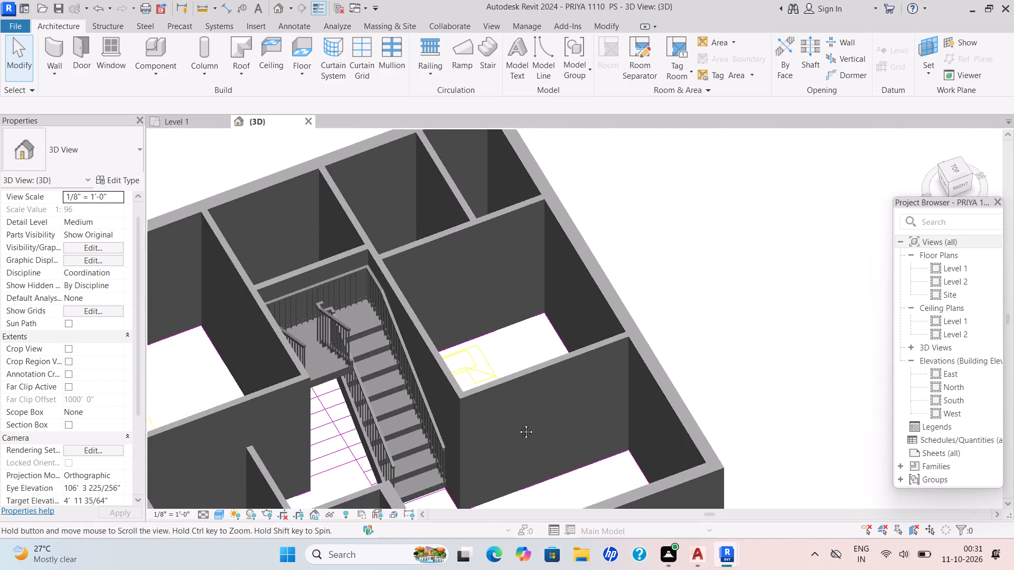
pyautogui.moveTo(518, 424); pyautogui.dragTo(530, 431, button='middle')
pyautogui.keyDown('shift'); pyautogui.moveTo(324, 403); pyautogui.dragTo(278, 328, button='middle'); pyautogui.keyUp('shift')
pyautogui.keyDown('shift'); pyautogui.middleClick(277, 326); pyautogui.keyUp('shift')
# Set the assembled stair's desired number of risers to 14.
pyautogui.keyDown('shift'); pyautogui.scroll(7, 276, 318); pyautogui.keyUp('shift')
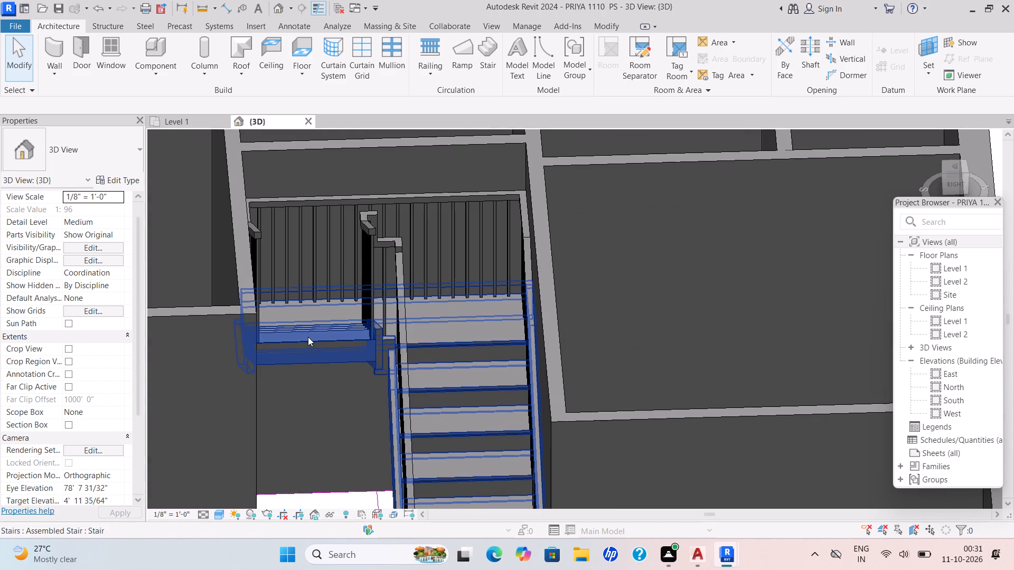
pyautogui.scroll(4, 311, 339)
pyautogui.click(309, 329)
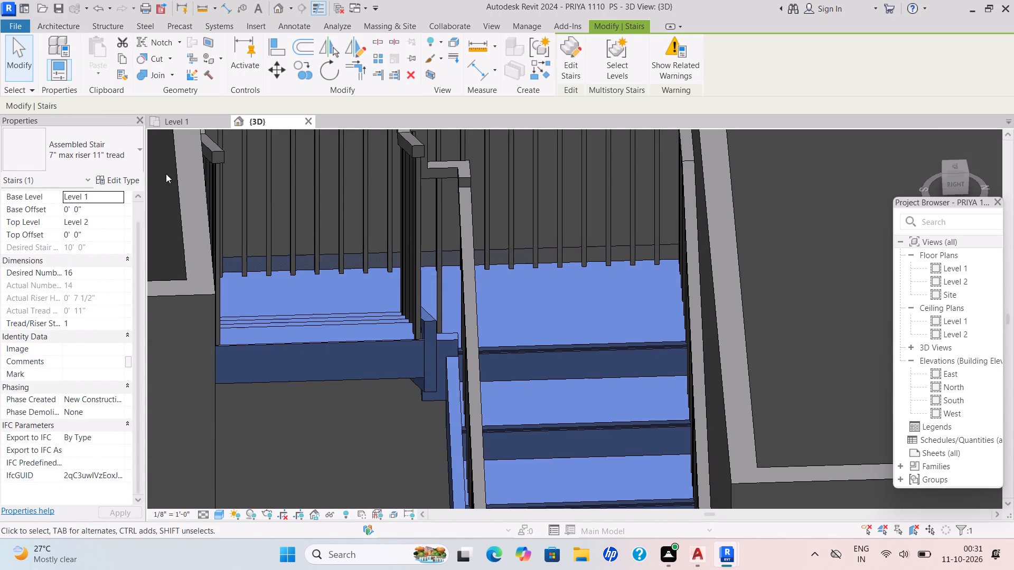
pyautogui.click(103, 276)
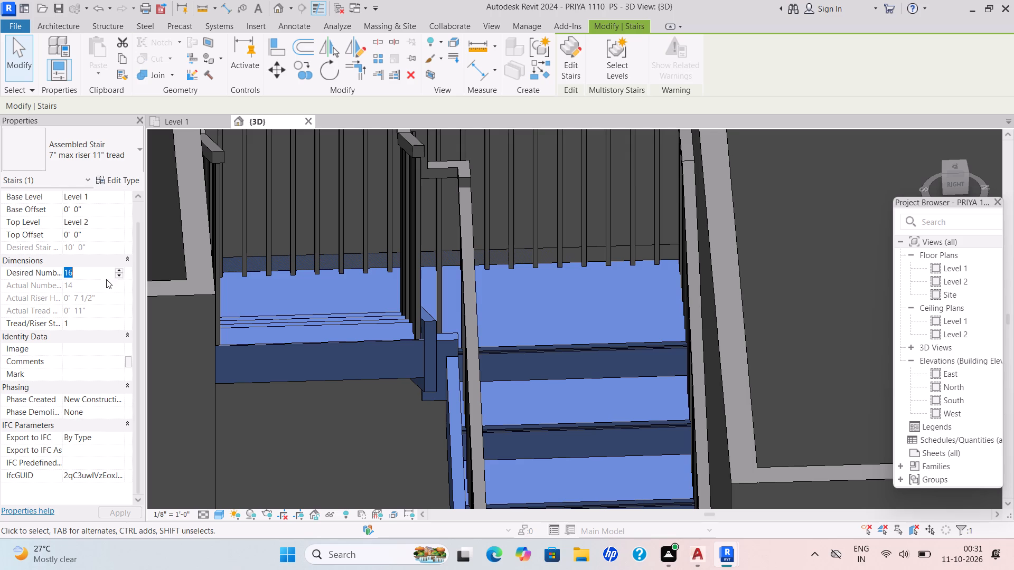
pyautogui.click(117, 275)
pyautogui.click(117, 275)
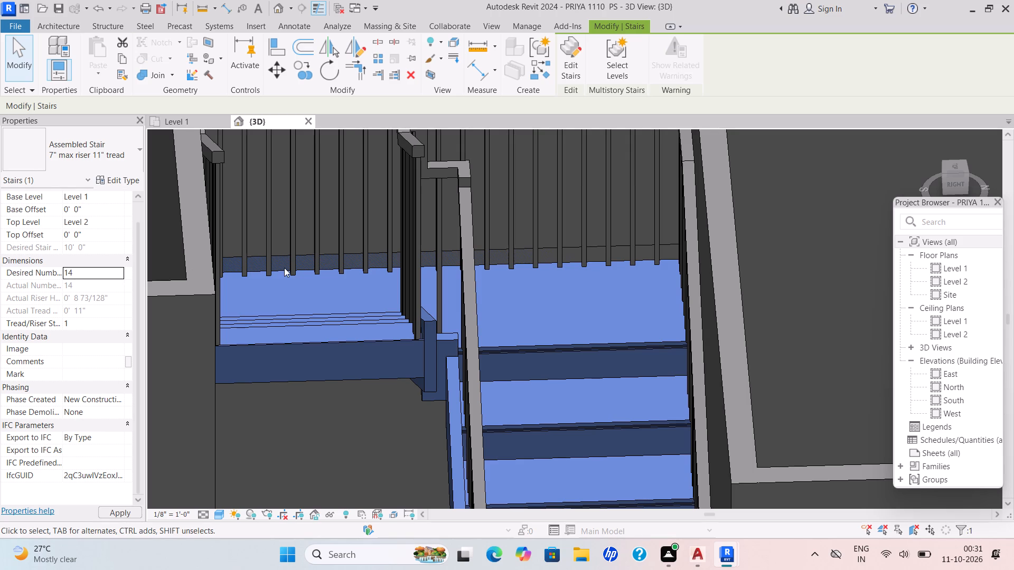
pyautogui.scroll(-4, 286, 271)
pyautogui.scroll(1, 272, 284)
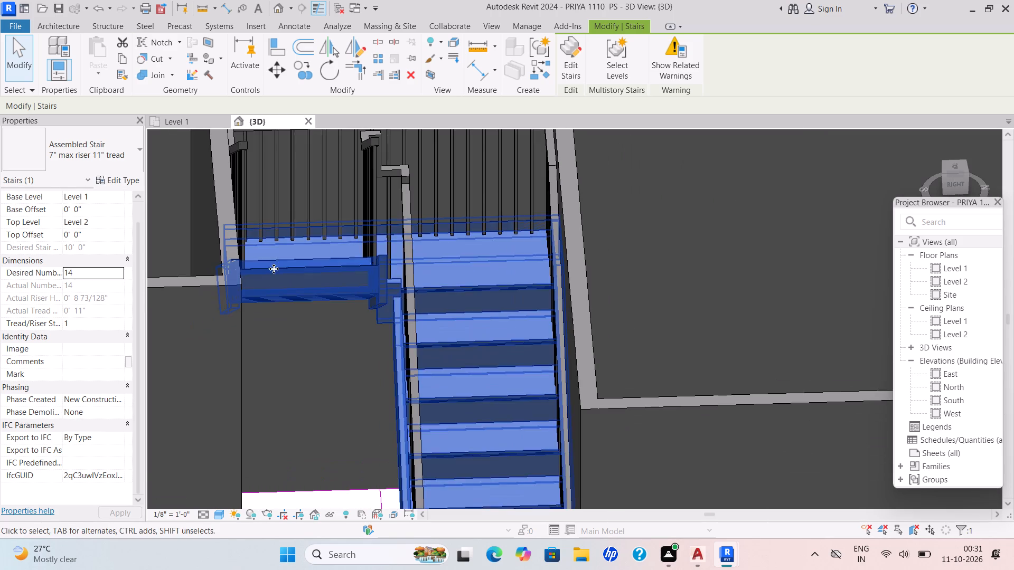
pyautogui.press('Escape')
# Examine the stair and its railings against the surrounding walls and the whole house in 3D.
pyautogui.scroll(-2, 276, 299)
pyautogui.keyDown('shift'); pyautogui.moveTo(308, 346); pyautogui.dragTo(447, 302, button='middle'); pyautogui.keyUp('shift')
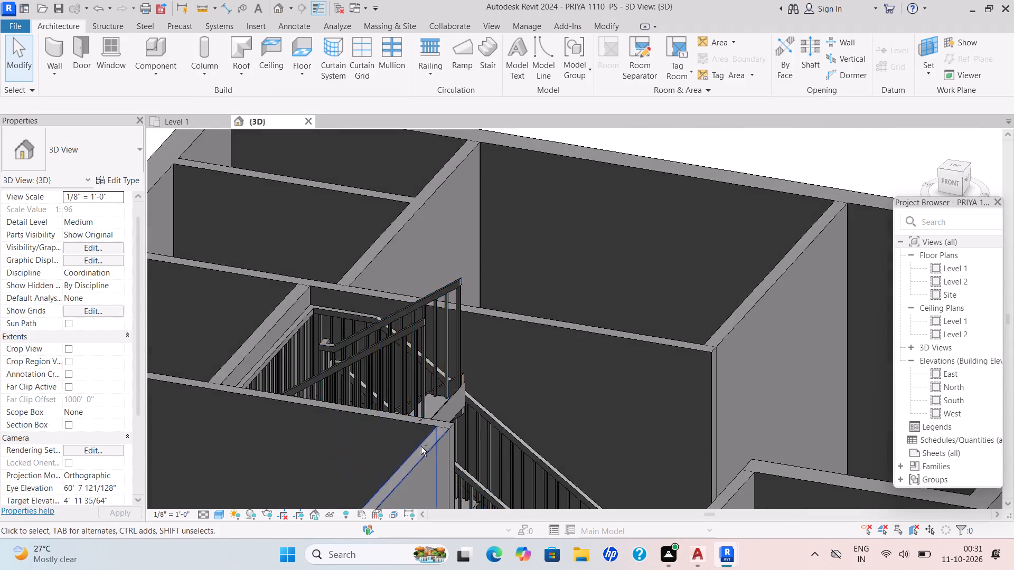
pyautogui.keyDown('shift'); pyautogui.moveTo(422, 448); pyautogui.dragTo(560, 381, button='middle'); pyautogui.keyUp('shift')
pyautogui.scroll(-3, 591, 365)
pyautogui.moveTo(595, 375); pyautogui.dragTo(681, 366, button='middle')
pyautogui.scroll(-1, 570, 312)
pyautogui.moveTo(569, 315); pyautogui.dragTo(492, 328, button='middle')
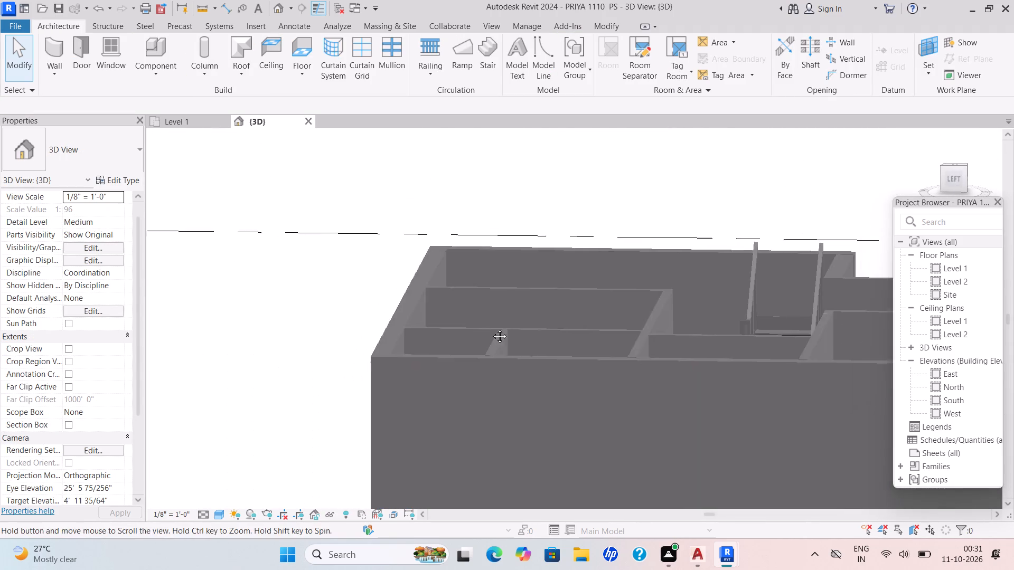
pyautogui.scroll(-1, 492, 328)
pyautogui.moveTo(492, 328); pyautogui.dragTo(317, 330, button='middle')
pyautogui.keyDown('shift'); pyautogui.moveTo(342, 382); pyautogui.dragTo(420, 416, button='middle'); pyautogui.keyUp('shift')
pyautogui.keyDown('shift'); pyautogui.moveTo(459, 387); pyautogui.dragTo(437, 436, button='middle'); pyautogui.keyUp('shift')
pyautogui.keyDown('shift'); pyautogui.scroll(-1, 437, 436); pyautogui.keyUp('shift')
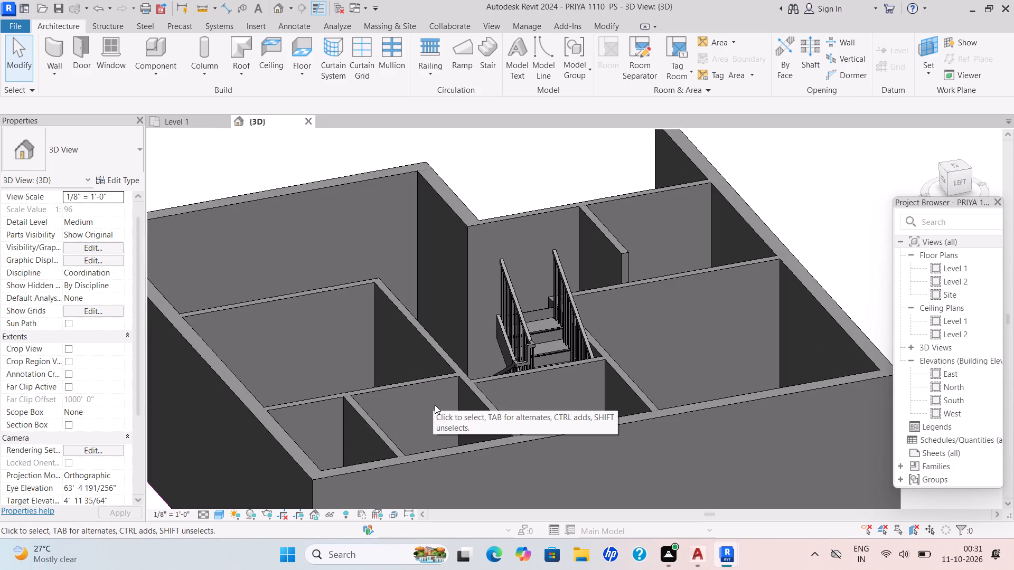
pyautogui.scroll(-6, 384, 375)
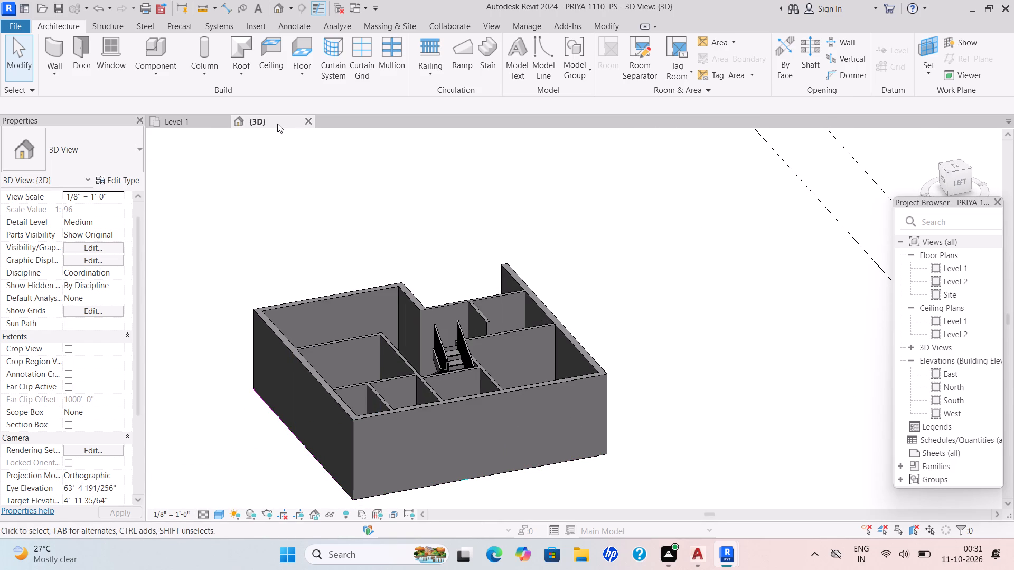
# Switch to the Level 1 floor plan and set its visual style to Wireframe.
pyautogui.click(199, 122)
pyautogui.scroll(-7, 381, 248)
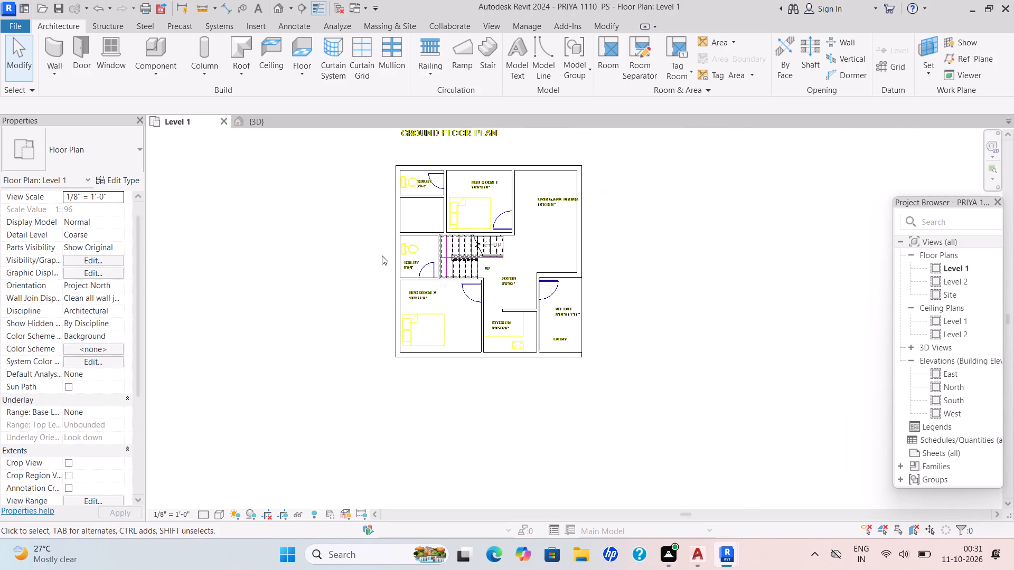
pyautogui.click(222, 512)
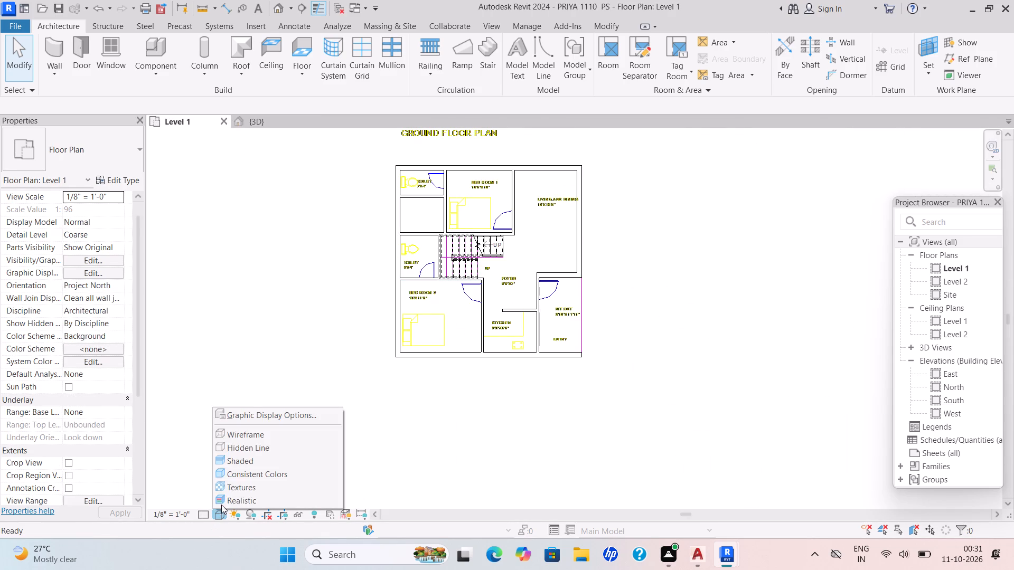
pyautogui.click(251, 436)
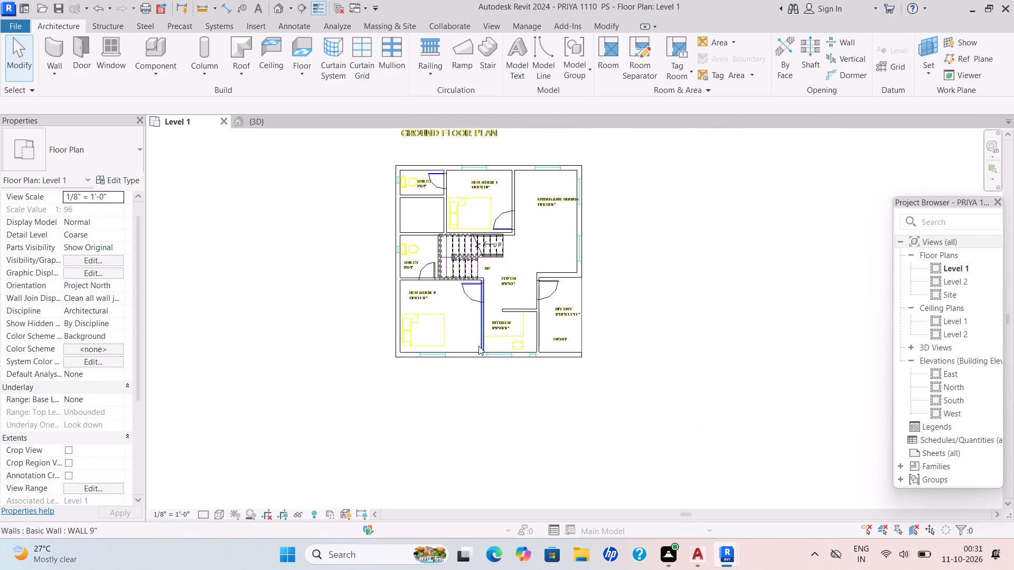
pyautogui.scroll(4, 433, 335)
pyautogui.click(218, 515)
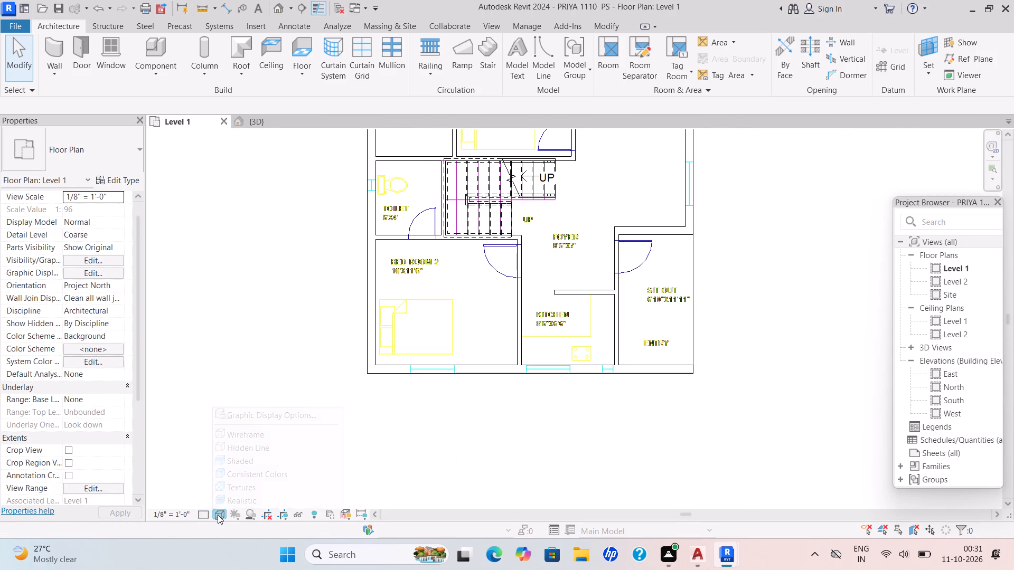
pyautogui.click(246, 437)
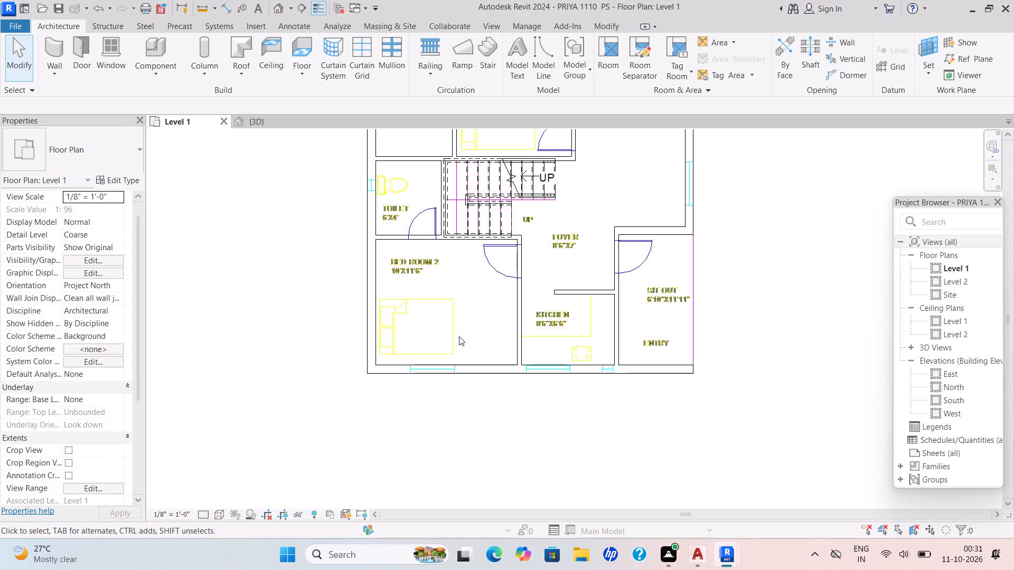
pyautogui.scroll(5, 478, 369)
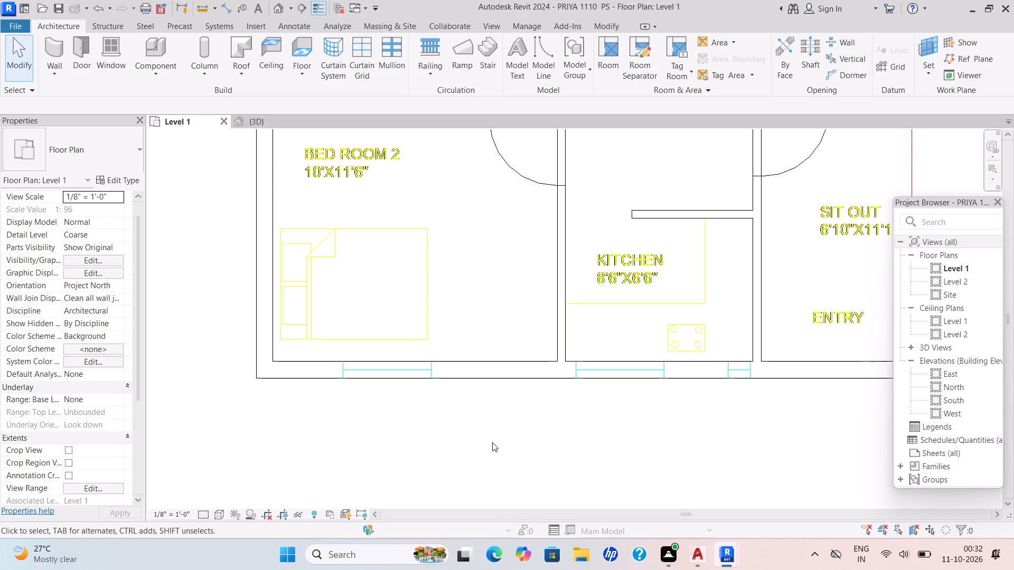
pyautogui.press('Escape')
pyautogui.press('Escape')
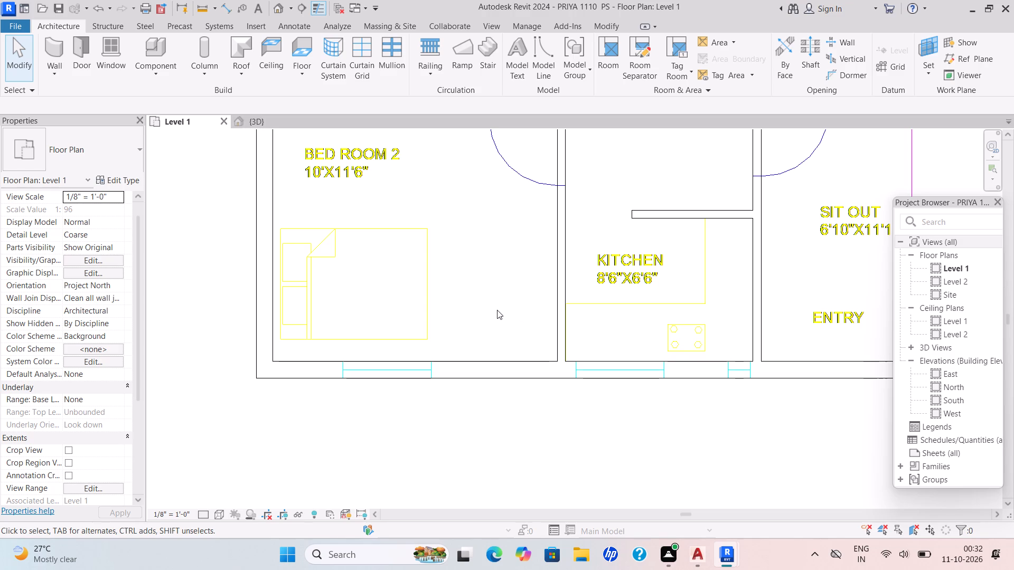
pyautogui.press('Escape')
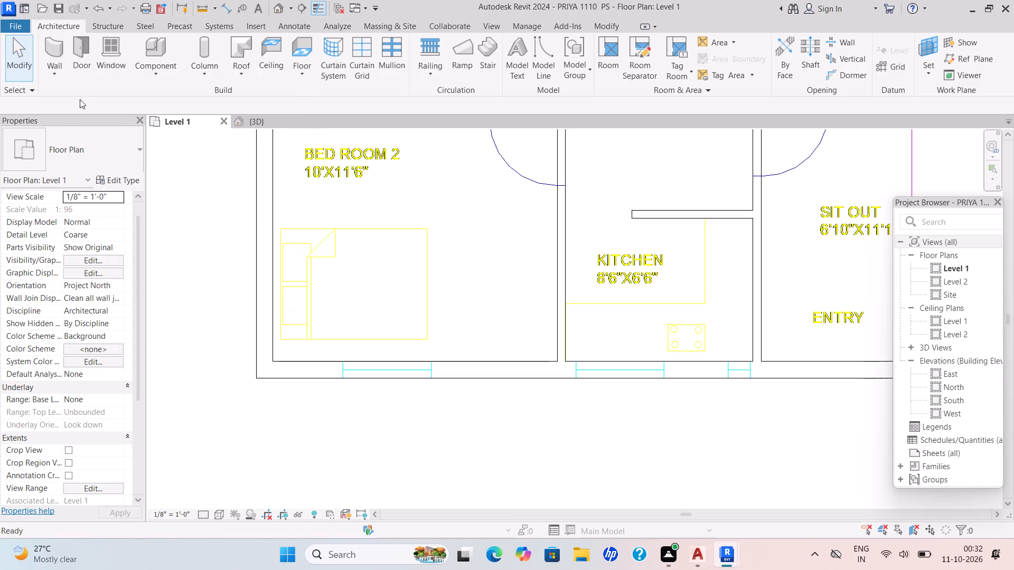
# Start the Window command and duplicate the Window-Casement-Double 34" x 36" type as WINDOW 6".
pyautogui.click(105, 70)
pyautogui.click(135, 148)
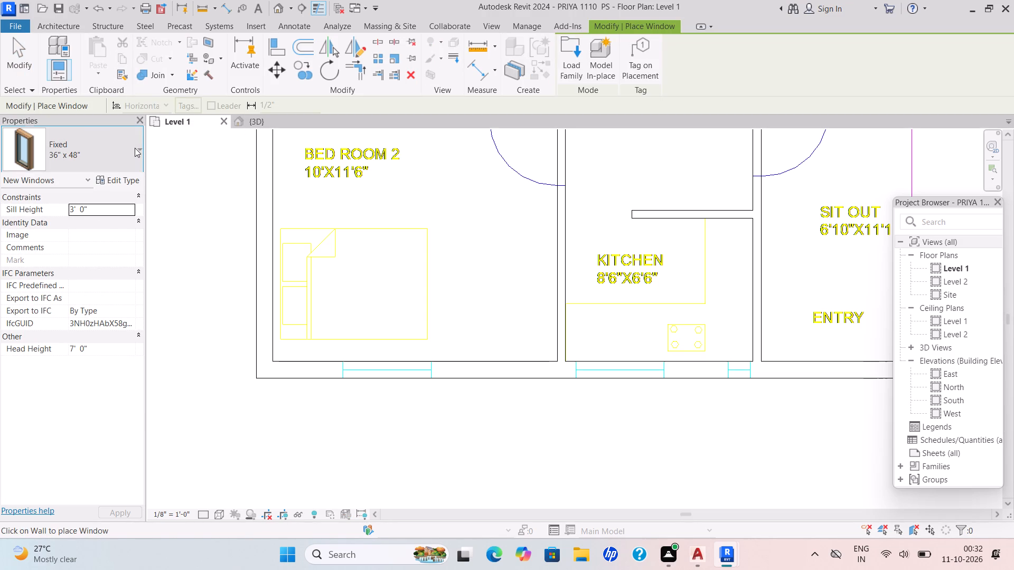
pyautogui.click(45, 366)
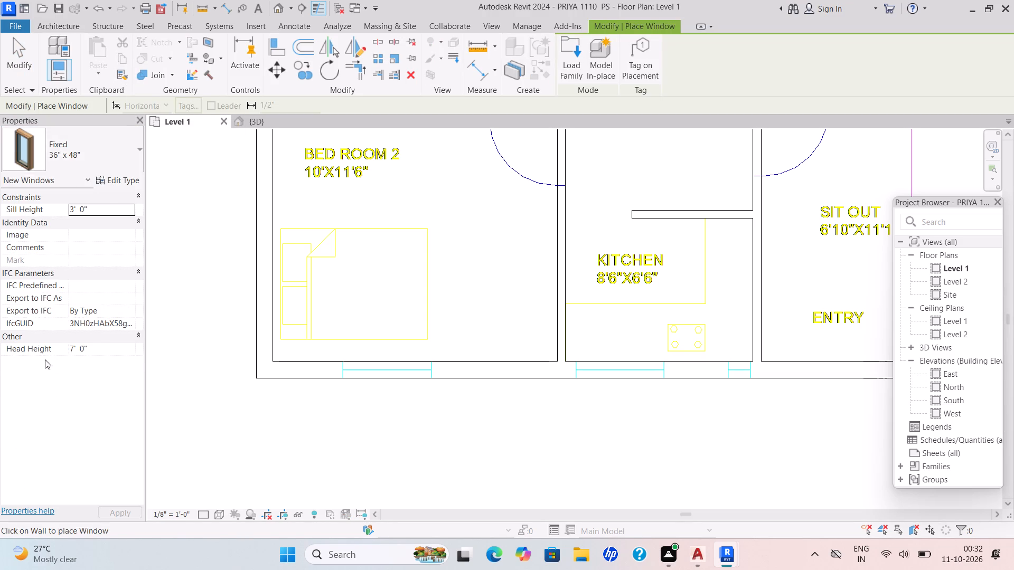
pyautogui.click(123, 185)
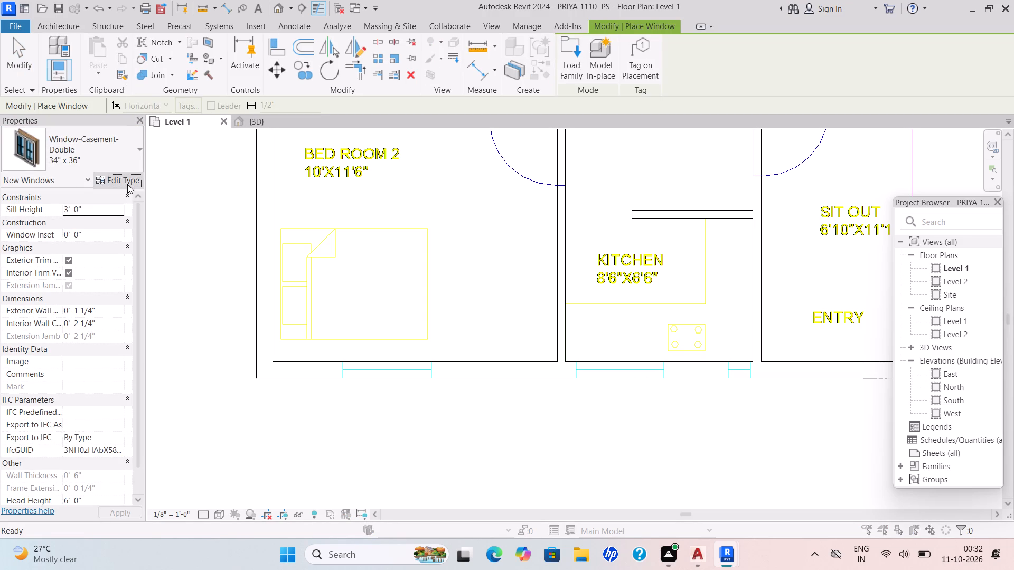
pyautogui.click(857, 127)
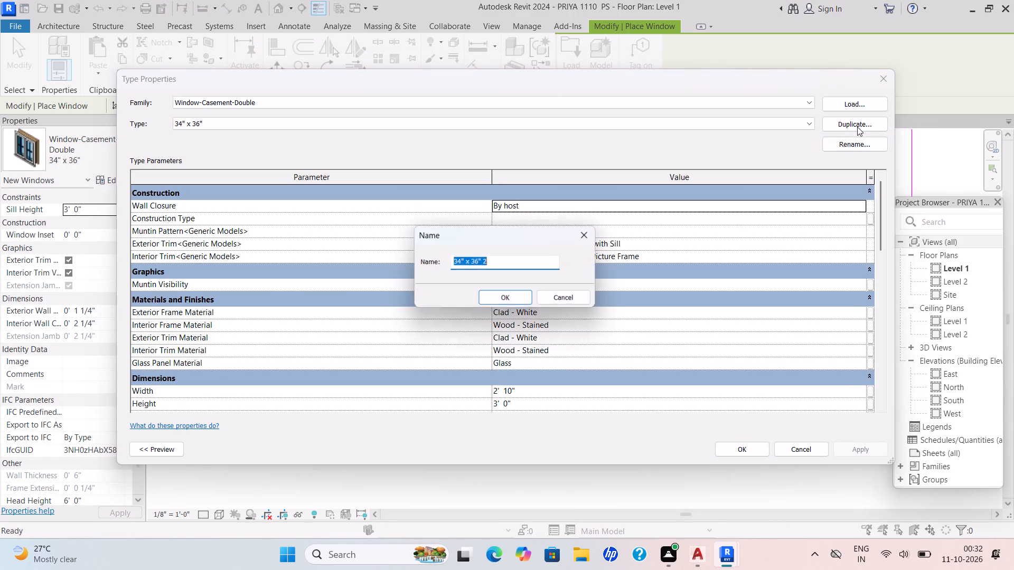
pyautogui.press('BackSpace')
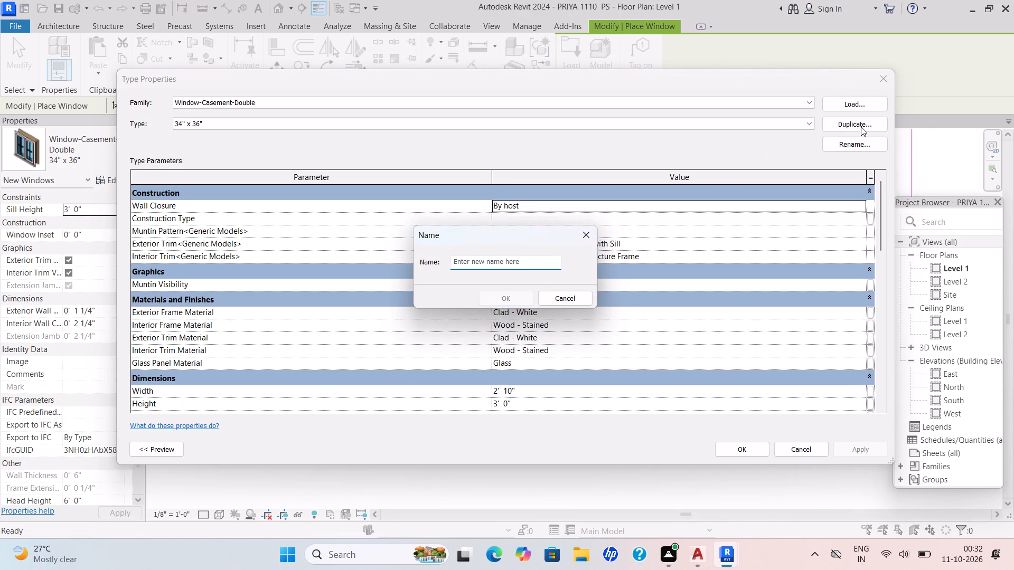
pyautogui.write('WINDOW')
pyautogui.press('space')
pyautogui.write('6"')
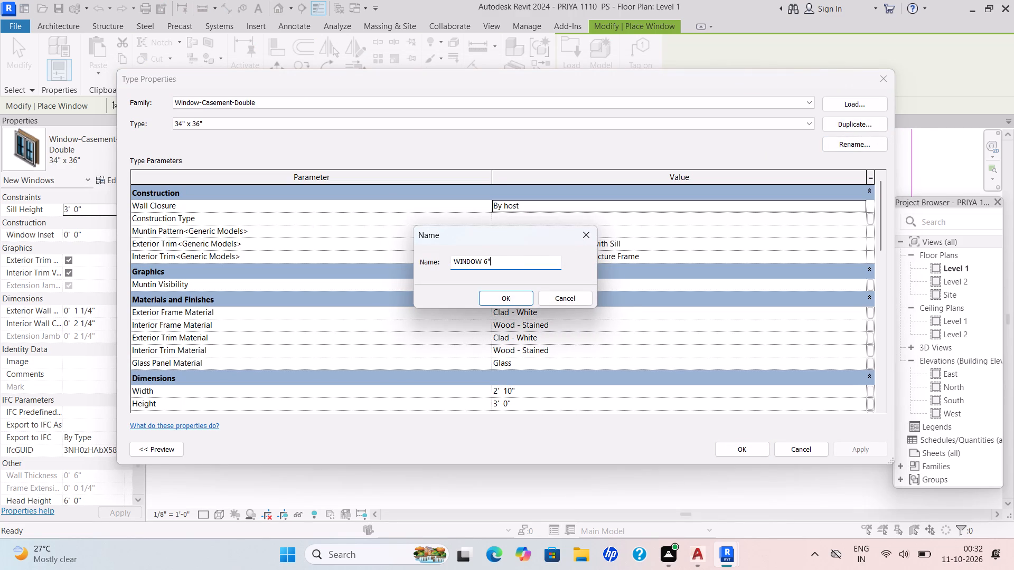
pyautogui.press('Return')
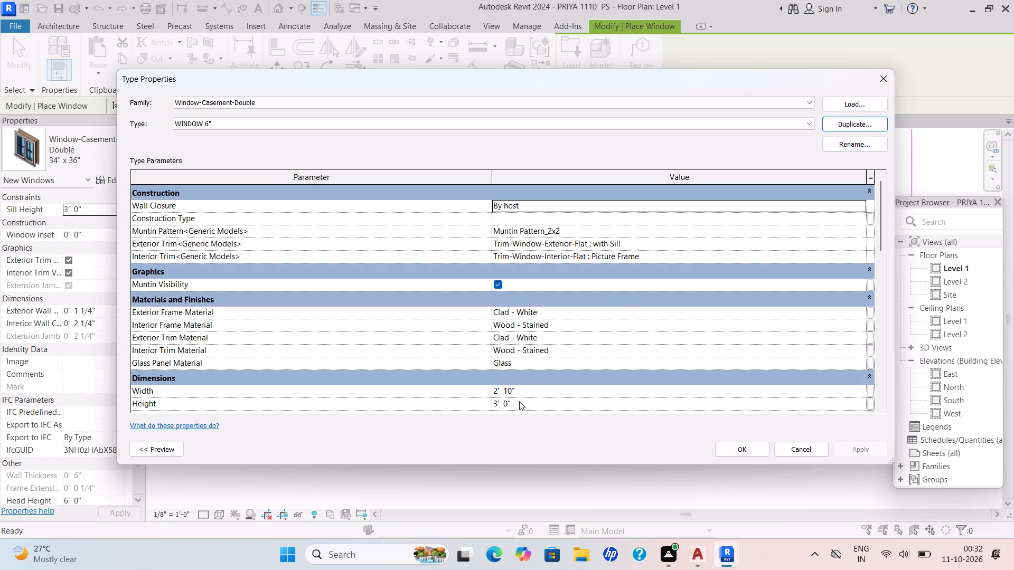
# Set the WINDOW 6" type's width to 5' 0" and accept the type properties.
pyautogui.moveTo(522, 394); pyautogui.dragTo(434, 403)
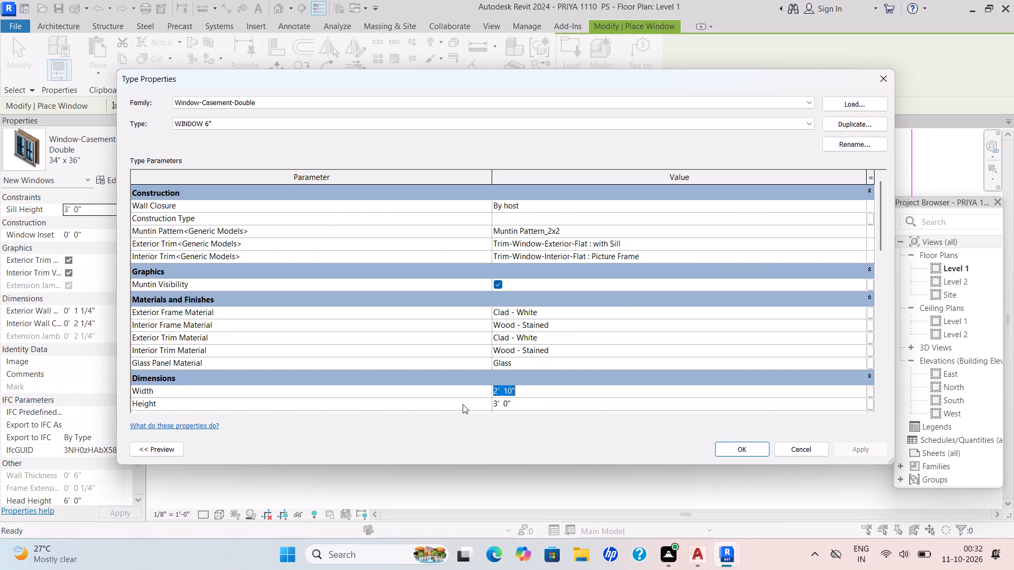
pyautogui.press('BackSpace')
pyautogui.write("5'")
pyautogui.press('Return')
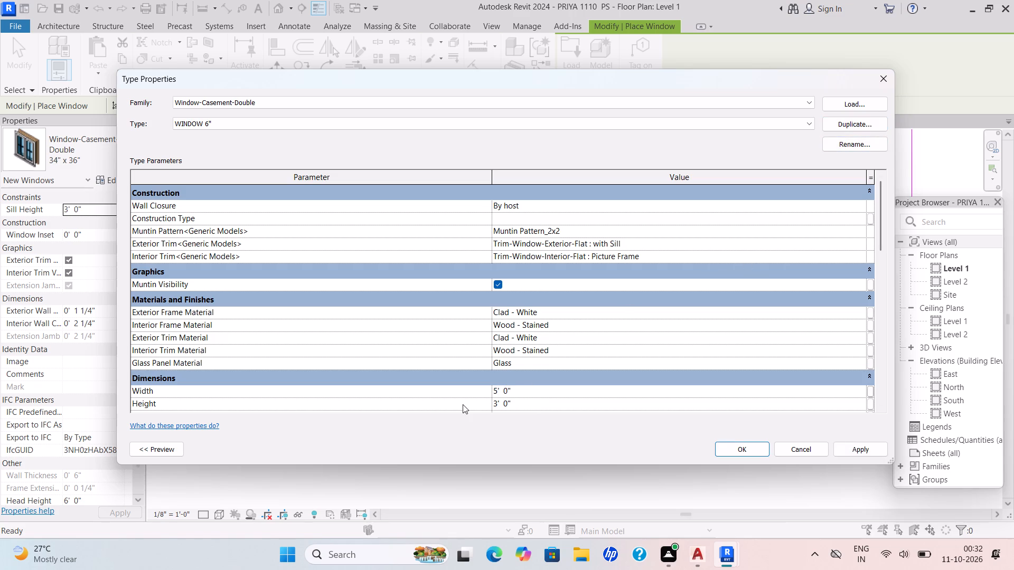
pyautogui.click(862, 453)
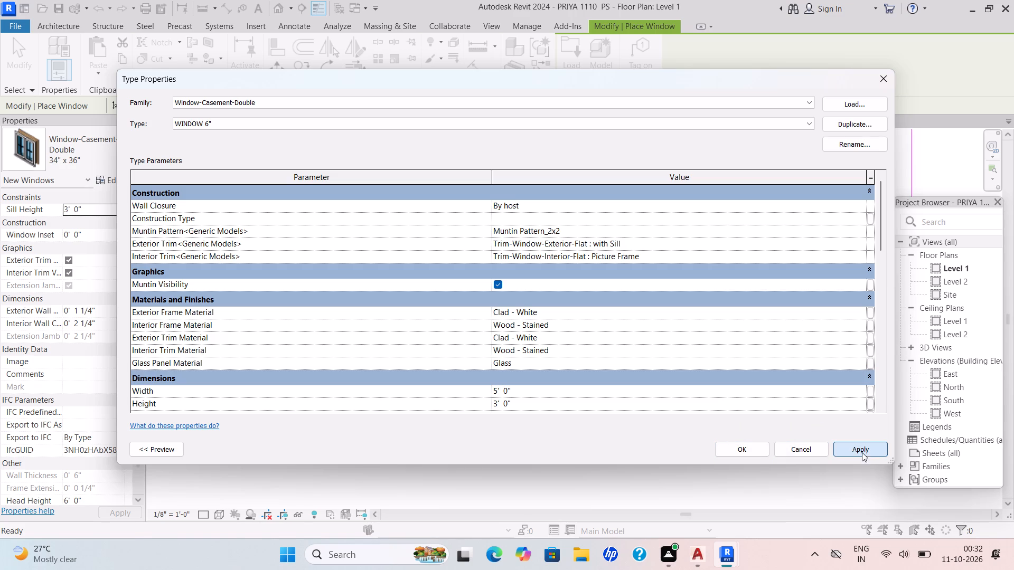
pyautogui.click(748, 451)
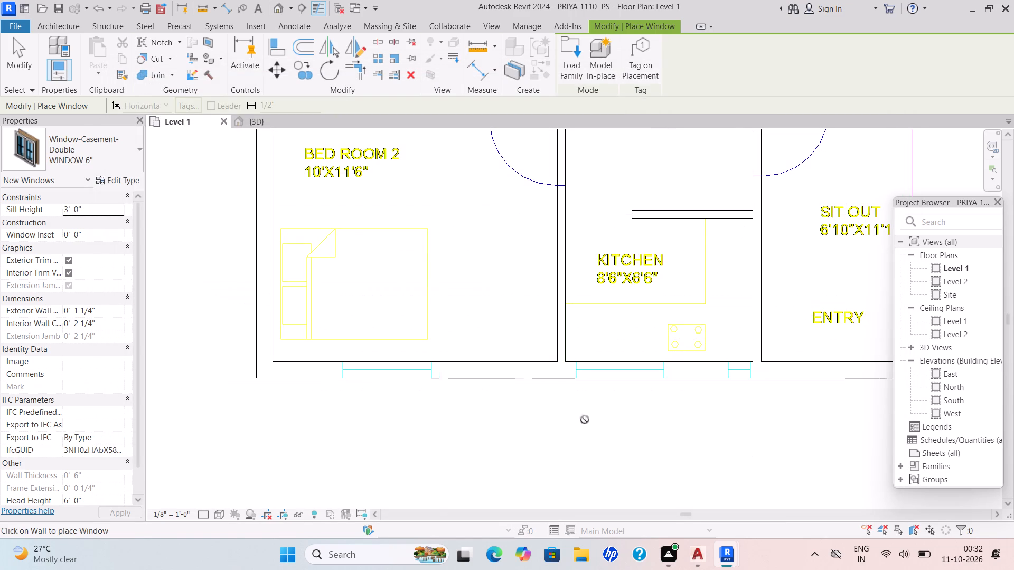
# Place WINDOW 6" windows in the lower outer walls of Bed Room 2 and the Kitchen, about 5'-9" and 3'-0" from their left walls.
pyautogui.scroll(4, 372, 377)
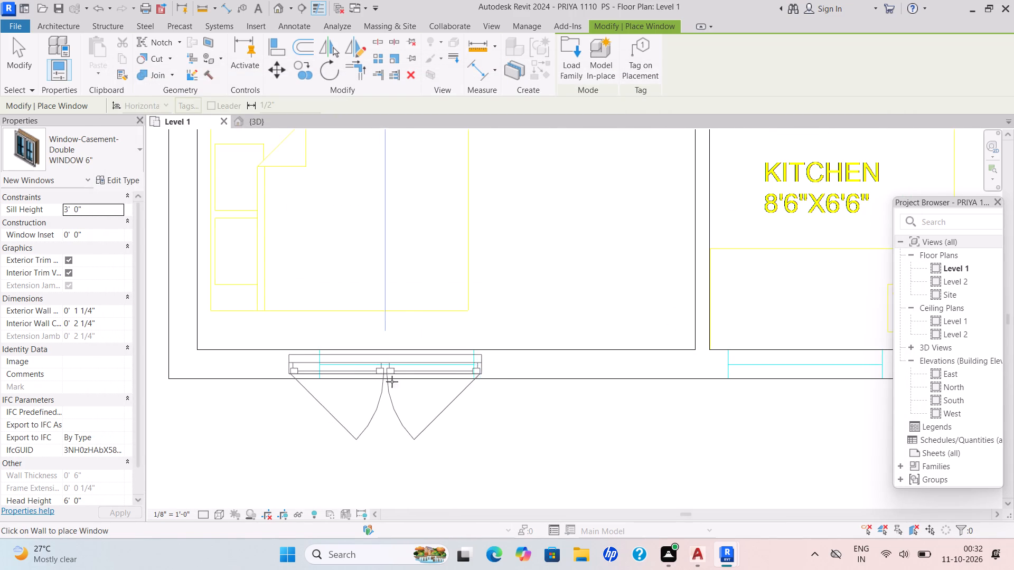
pyautogui.click(403, 383)
pyautogui.scroll(-4, 595, 325)
pyautogui.moveTo(597, 331); pyautogui.dragTo(567, 390, button='middle')
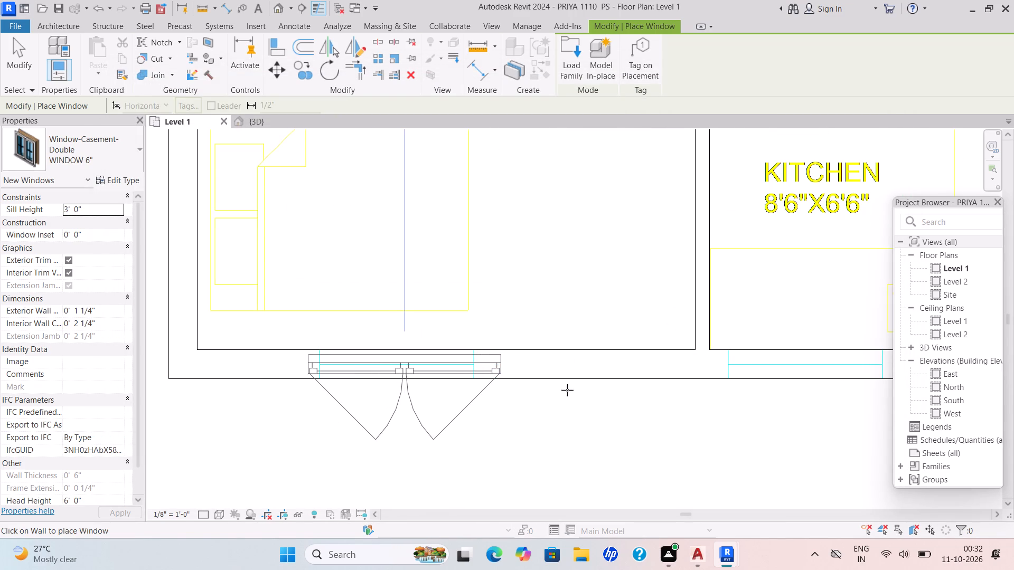
pyautogui.scroll(-1, 567, 390)
pyautogui.moveTo(567, 390); pyautogui.dragTo(567, 394, button='middle')
pyautogui.scroll(-4, 315, 303)
pyautogui.scroll(4, 333, 254)
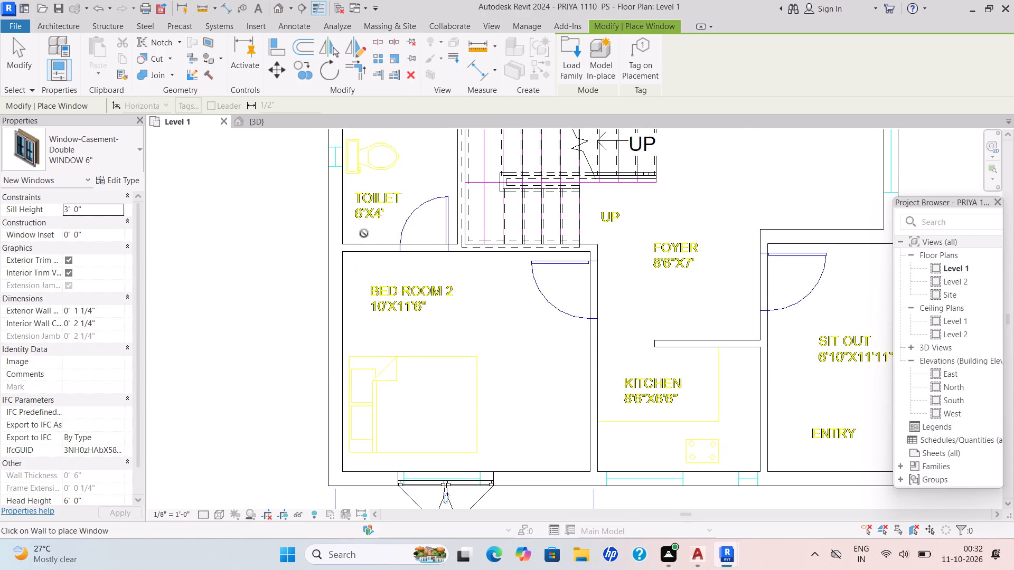
pyautogui.moveTo(364, 239); pyautogui.dragTo(355, 296, button='middle')
pyautogui.scroll(-2, 348, 363)
pyautogui.scroll(-1, 474, 411)
pyautogui.moveTo(476, 411); pyautogui.dragTo(436, 308, button='middle')
pyautogui.scroll(-1, 439, 322)
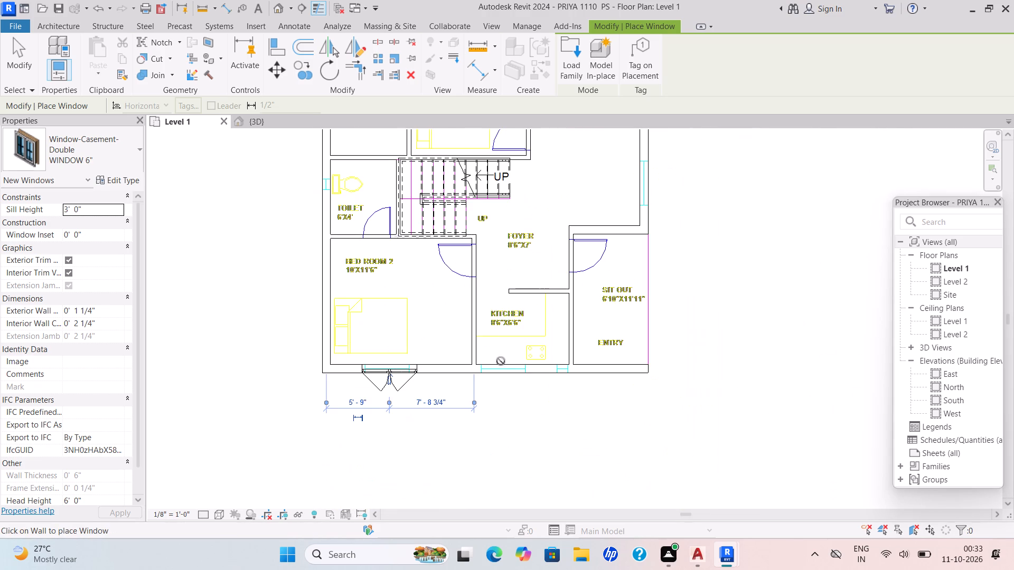
pyautogui.scroll(4, 512, 376)
pyautogui.click(501, 367)
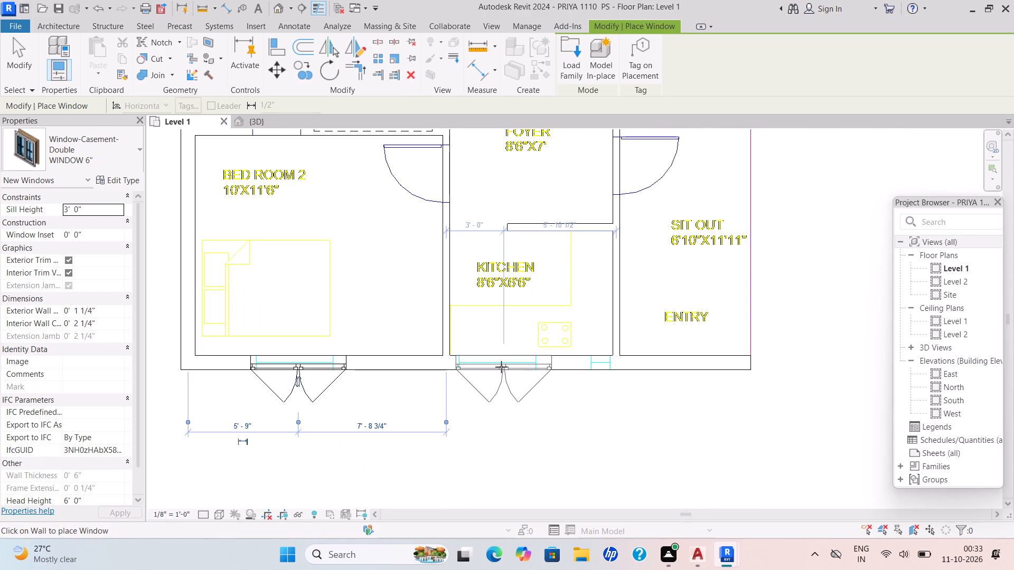
# Place two WINDOW 6" windows in Living and Dining: one at the right outer wall's lower opening, one centred in the upper outer wall.
pyautogui.scroll(-6, 570, 369)
pyautogui.moveTo(602, 395); pyautogui.dragTo(459, 441, button='middle')
pyautogui.scroll(-3, 472, 442)
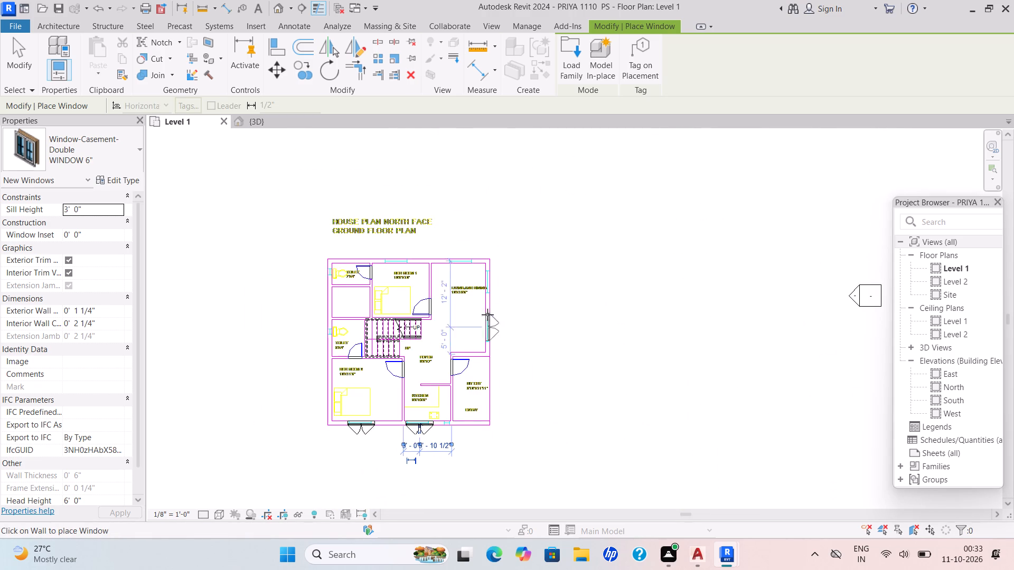
pyautogui.scroll(8, 487, 313)
pyautogui.scroll(4, 508, 364)
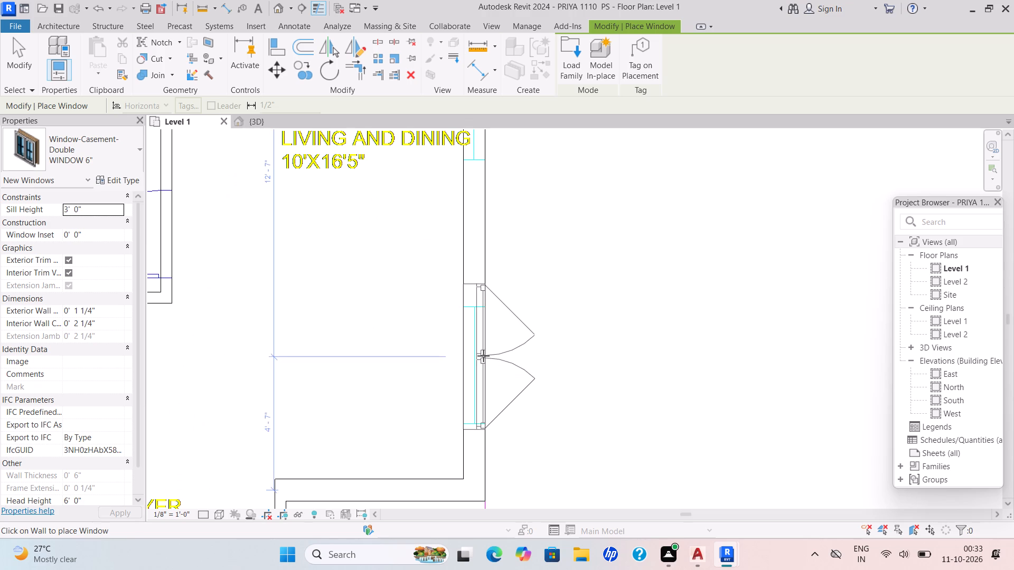
pyautogui.click(482, 365)
pyautogui.scroll(-5, 562, 337)
pyautogui.scroll(-2, 350, 357)
pyautogui.moveTo(366, 364); pyautogui.dragTo(414, 373, button='middle')
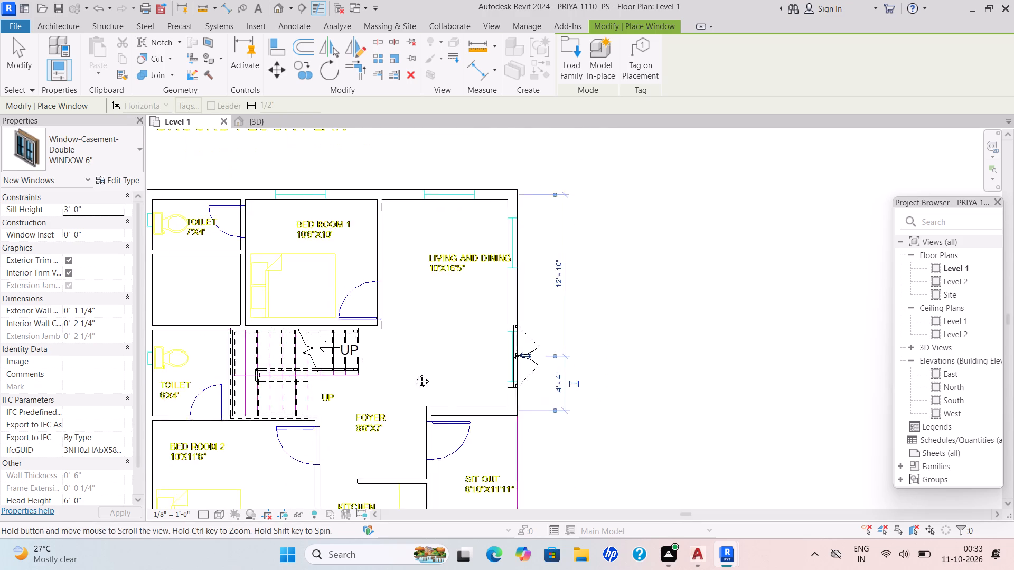
pyautogui.scroll(-2, 414, 373)
pyautogui.moveTo(414, 373); pyautogui.dragTo(479, 356, button='middle')
pyautogui.scroll(10, 529, 220)
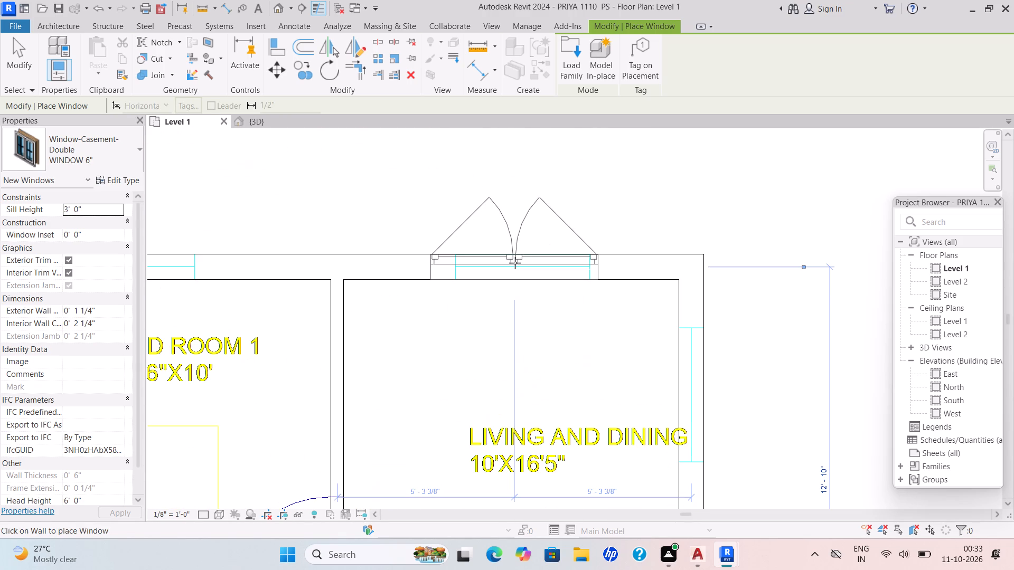
pyautogui.click(519, 265)
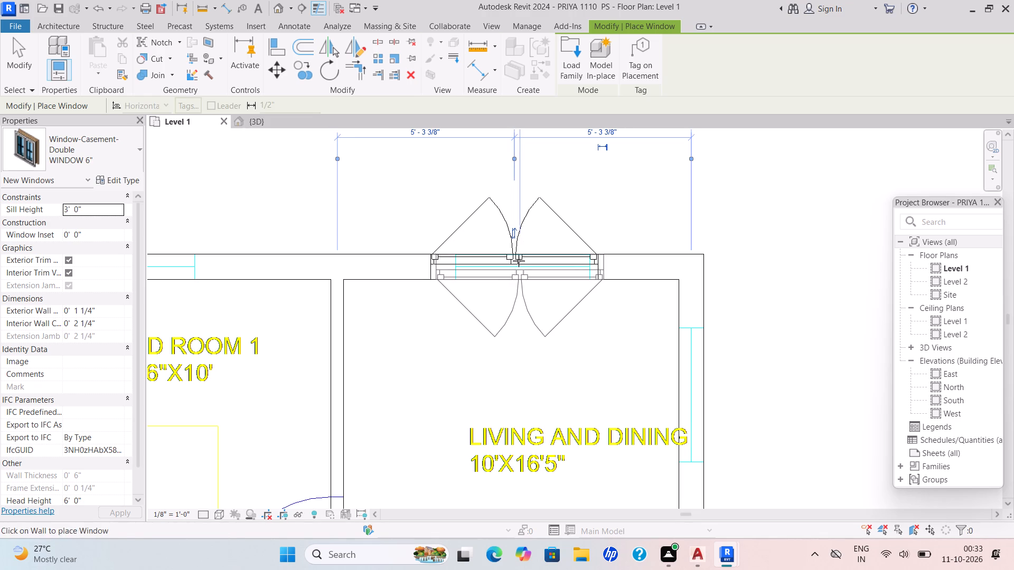
# Place a WINDOW 6" window in Bed Room 1's upper outer wall, about 4'-7" from the room's left wall.
pyautogui.scroll(-5, 438, 276)
pyautogui.moveTo(444, 282); pyautogui.dragTo(577, 278, button='middle')
pyautogui.scroll(4, 372, 283)
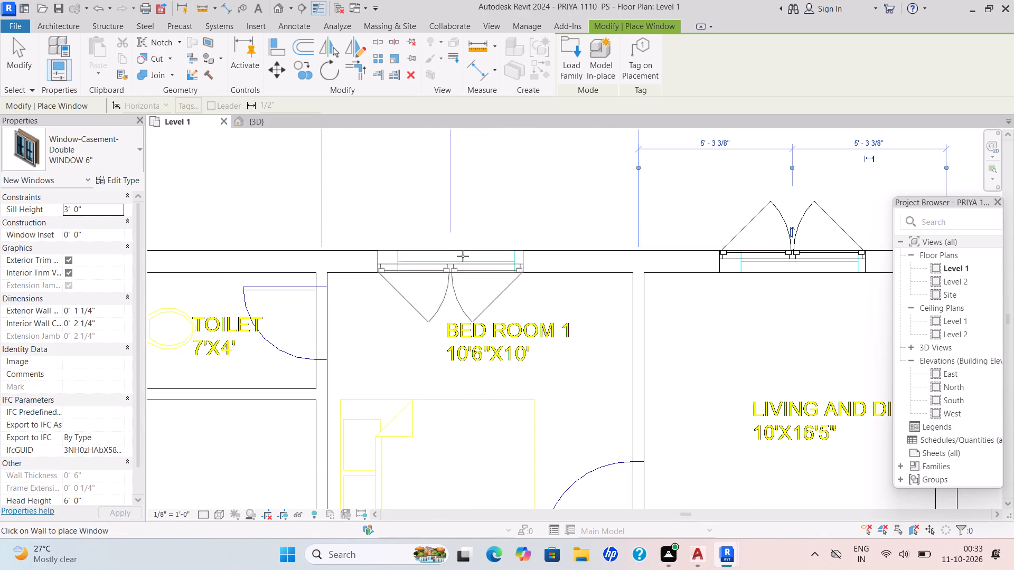
pyautogui.click(454, 255)
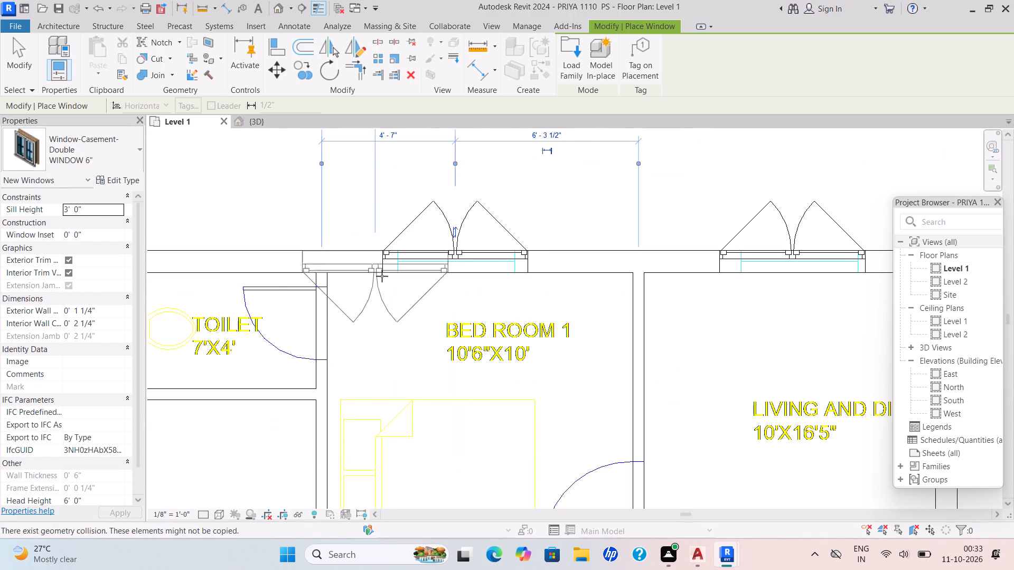
pyautogui.scroll(-6, 386, 281)
pyautogui.moveTo(424, 280); pyautogui.dragTo(464, 215, button='middle')
pyautogui.scroll(-2, 444, 249)
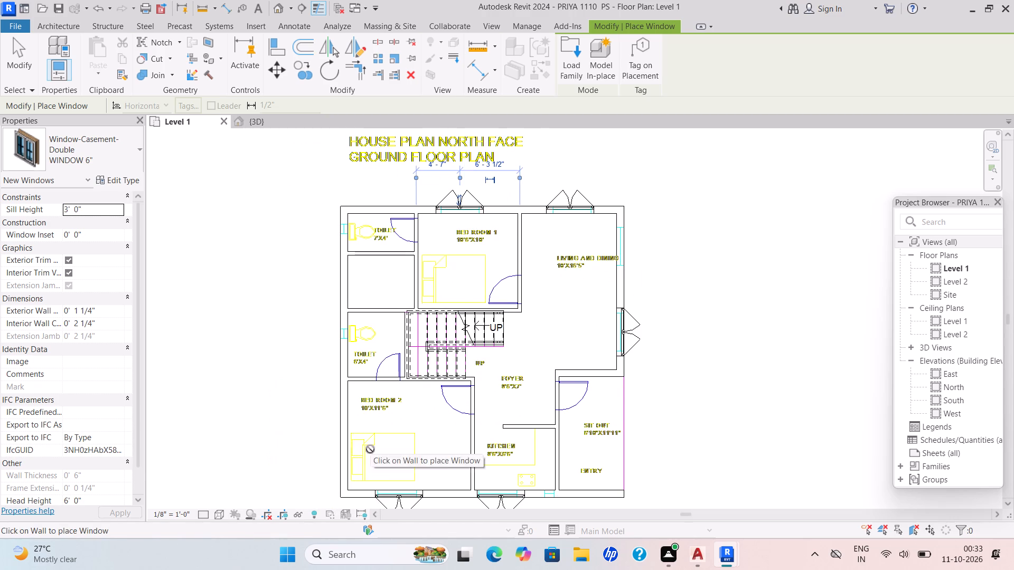
pyautogui.scroll(1, 370, 449)
pyautogui.moveTo(368, 440); pyautogui.dragTo(393, 317, button='middle')
pyautogui.moveTo(672, 326); pyautogui.dragTo(471, 419, button='middle')
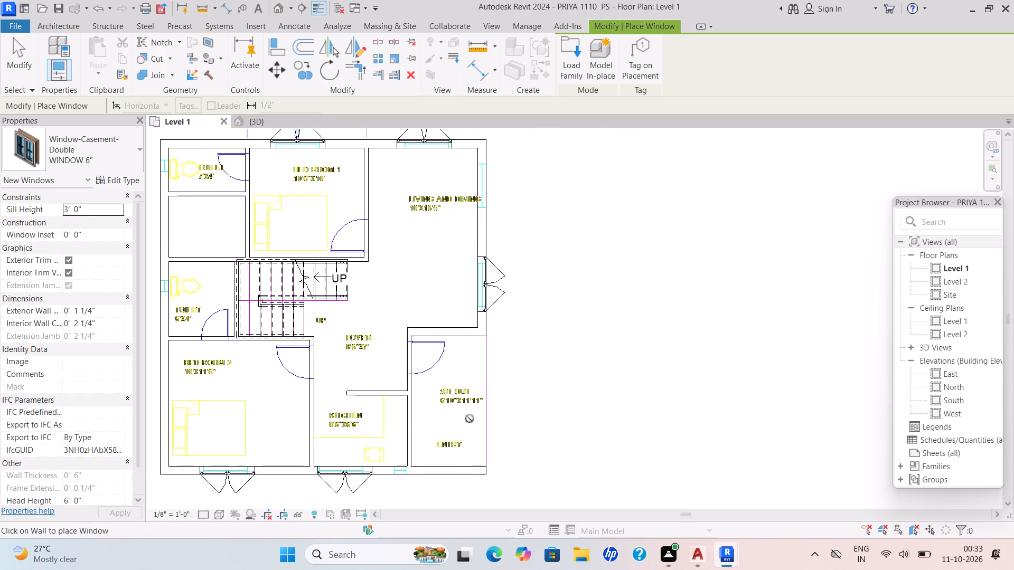
pyautogui.press('Escape')
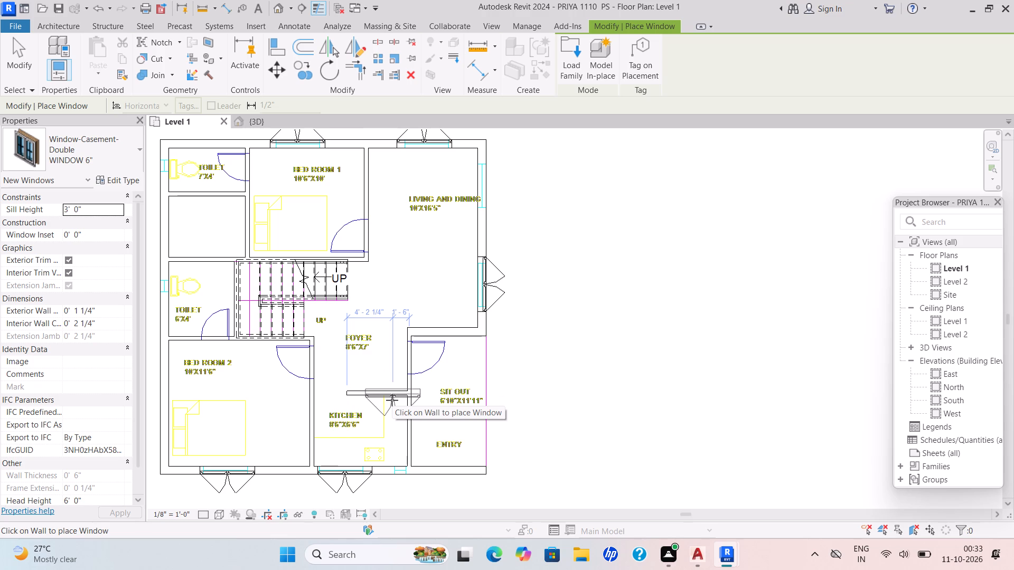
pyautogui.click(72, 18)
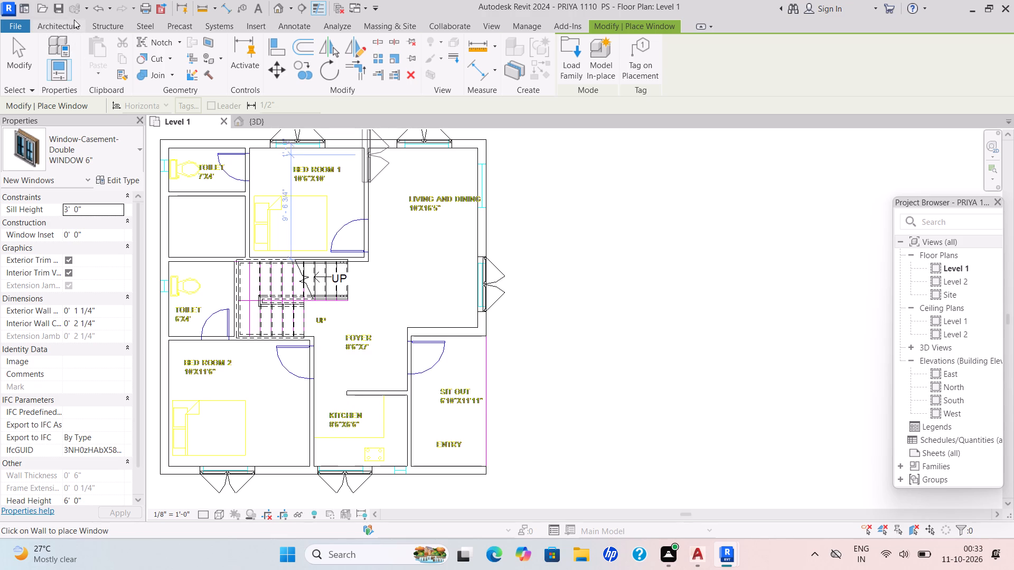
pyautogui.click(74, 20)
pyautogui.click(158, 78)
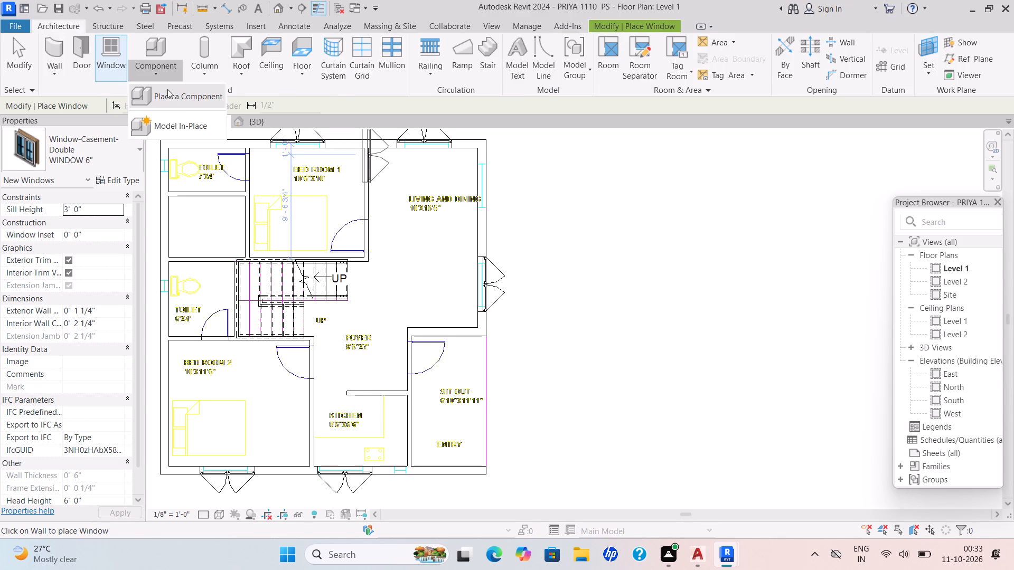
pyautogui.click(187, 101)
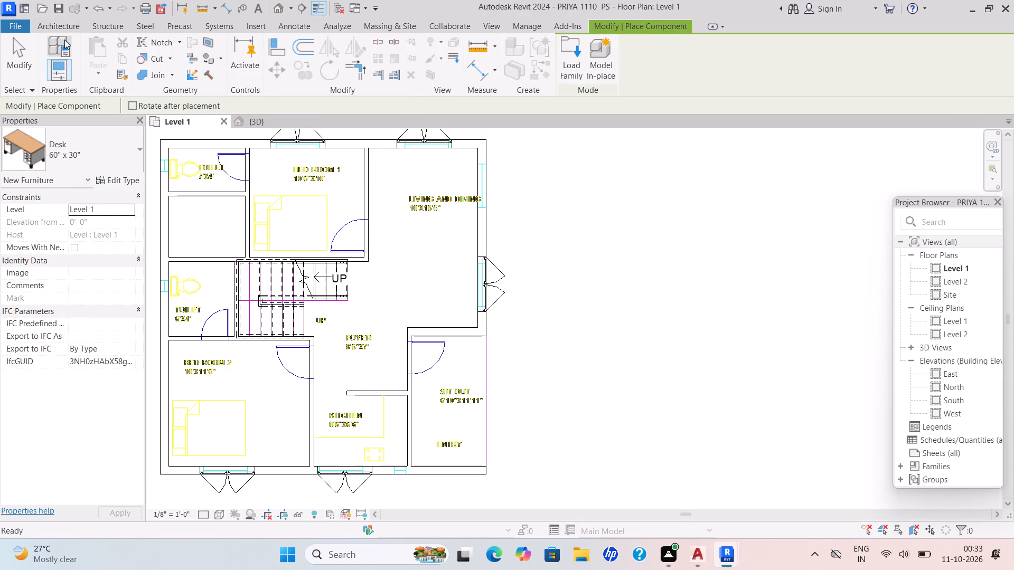
# Restart the Window command, start loading a family, and browse to the C: drive's ProgramData > Autodesk > RVT 2024 folder.
pyautogui.click(60, 24)
pyautogui.click(123, 51)
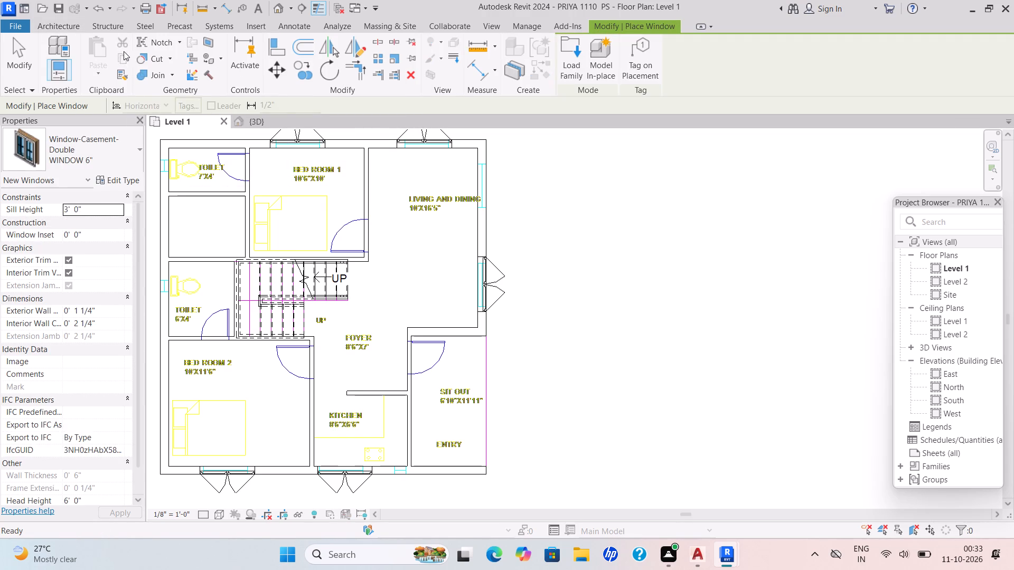
pyautogui.doubleClick(570, 68)
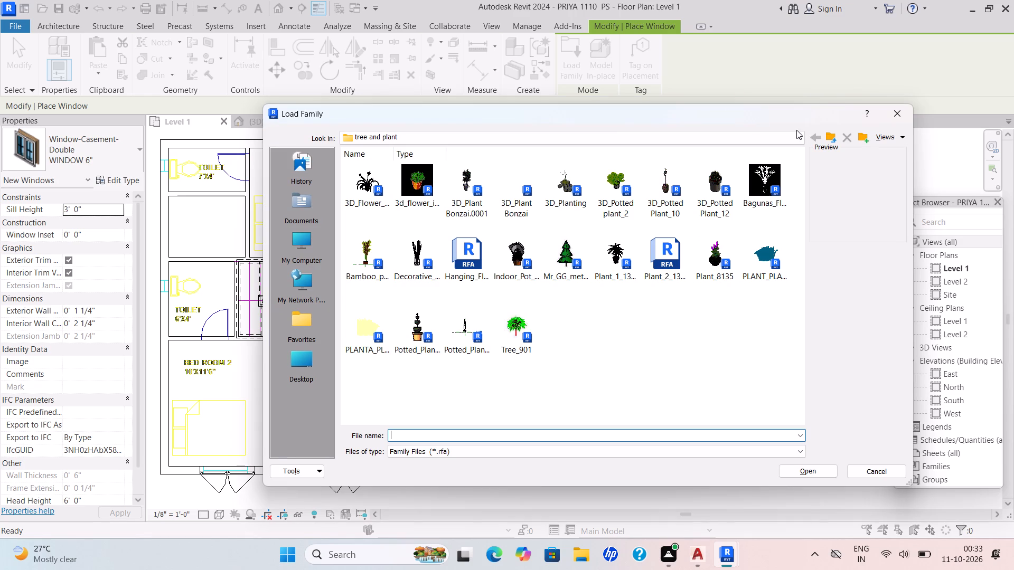
pyautogui.click(798, 134)
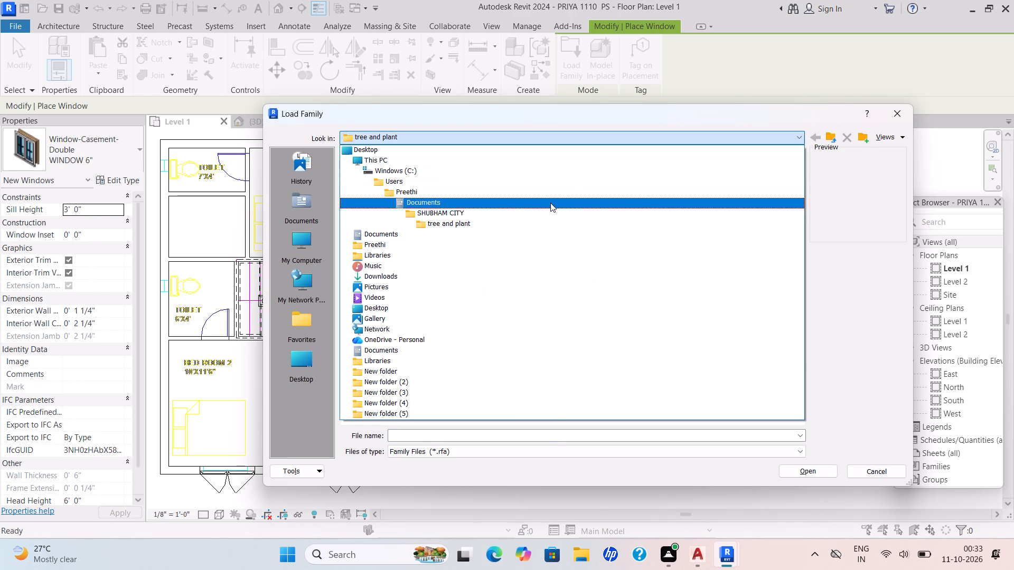
pyautogui.click(492, 160)
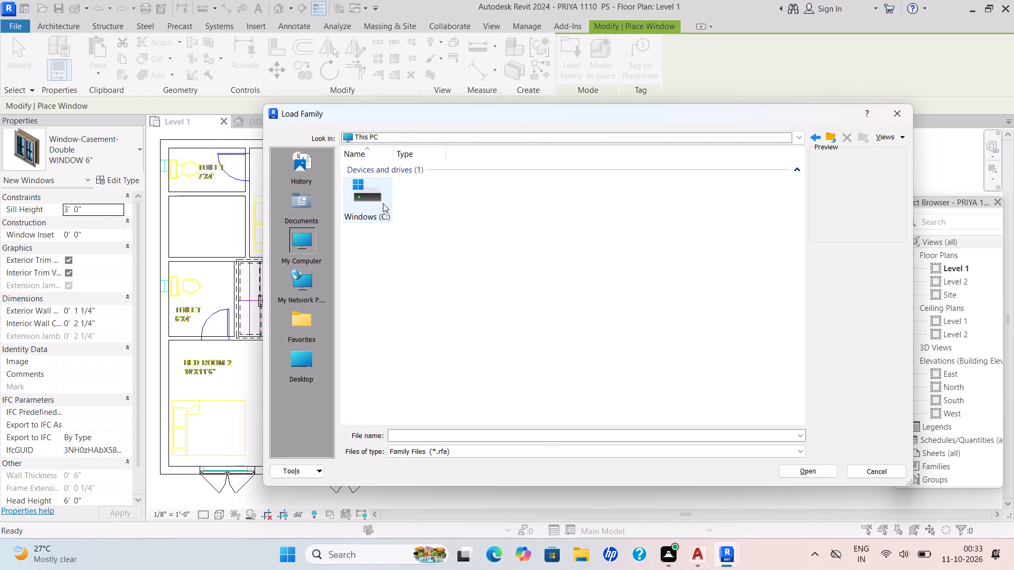
pyautogui.doubleClick(382, 203)
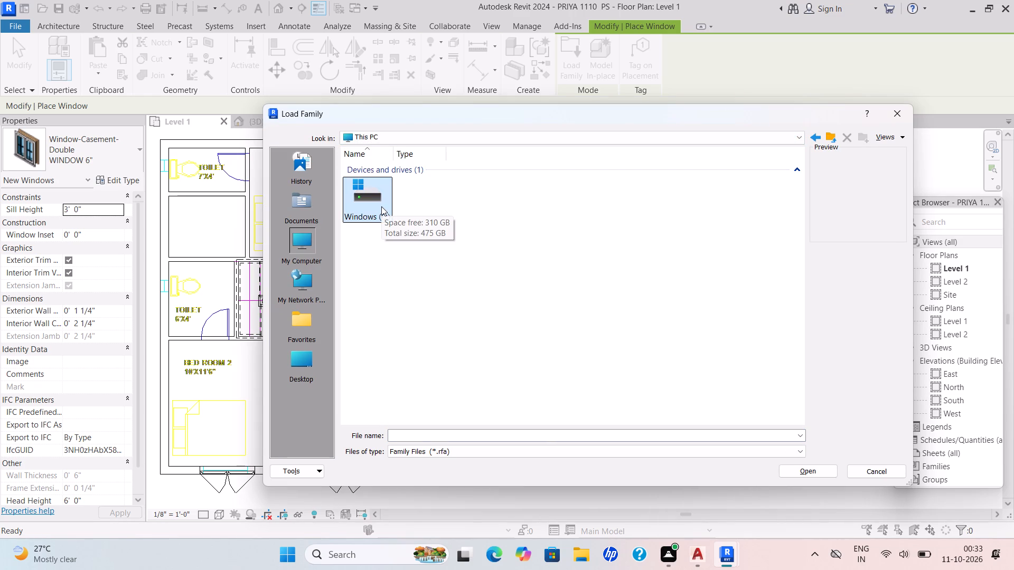
pyautogui.doubleClick(381, 206)
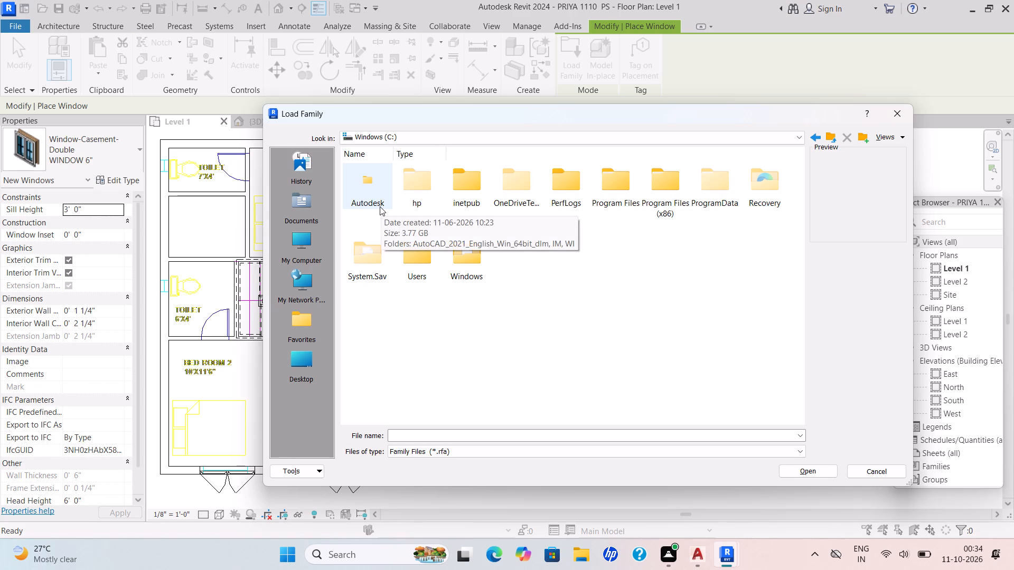
pyautogui.moveTo(731, 177); pyautogui.dragTo(726, 179)
pyautogui.doubleClick(718, 179)
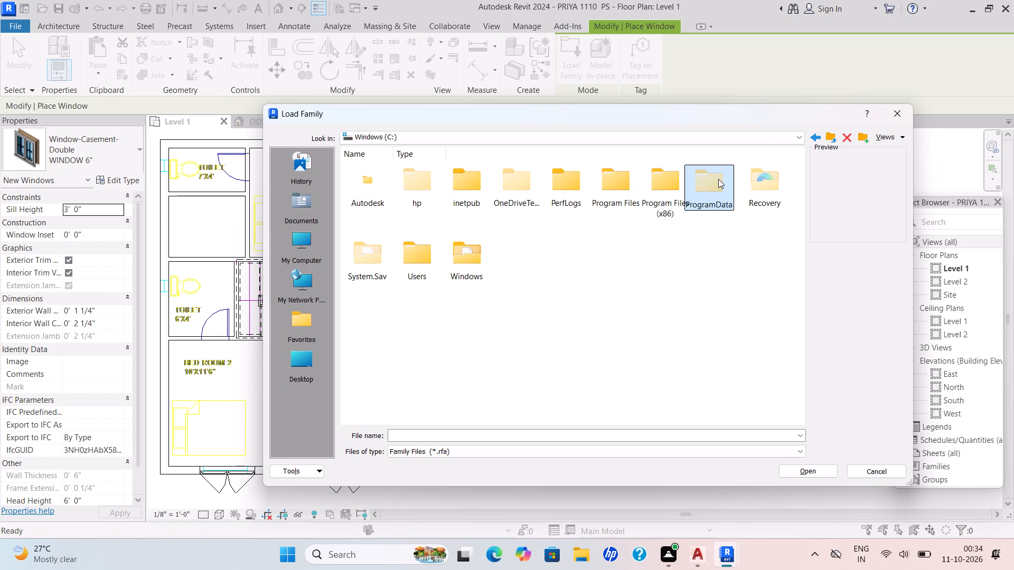
pyautogui.doubleClick(431, 199)
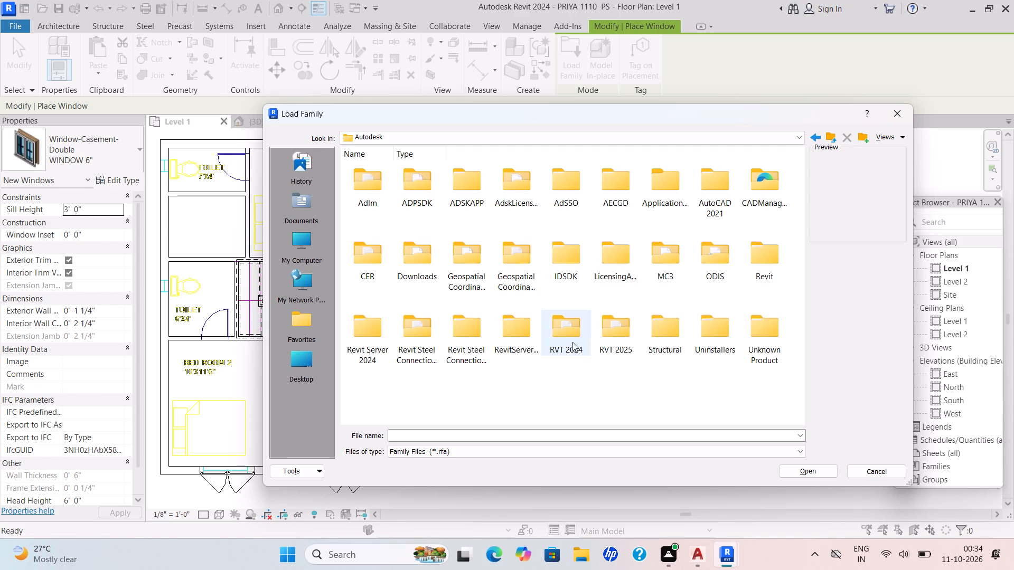
pyautogui.click(574, 345)
pyautogui.click(570, 344)
pyautogui.doubleClick(565, 340)
pyautogui.tripleClick(564, 336)
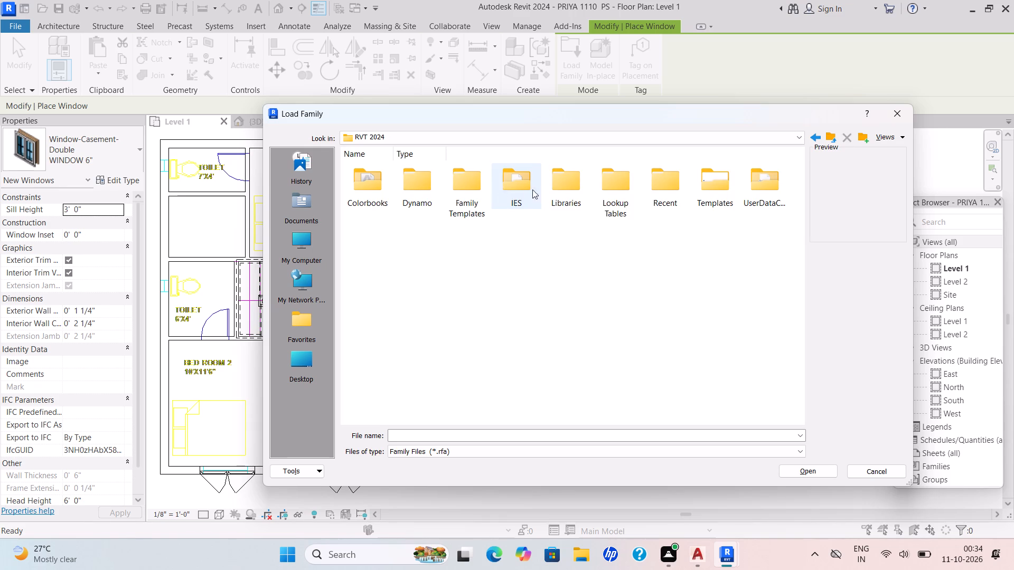
# Load the Window-Louvers family from the Libraries > English-Imperial > US > Windows folder.
pyautogui.doubleClick(567, 193)
pyautogui.doubleClick(565, 190)
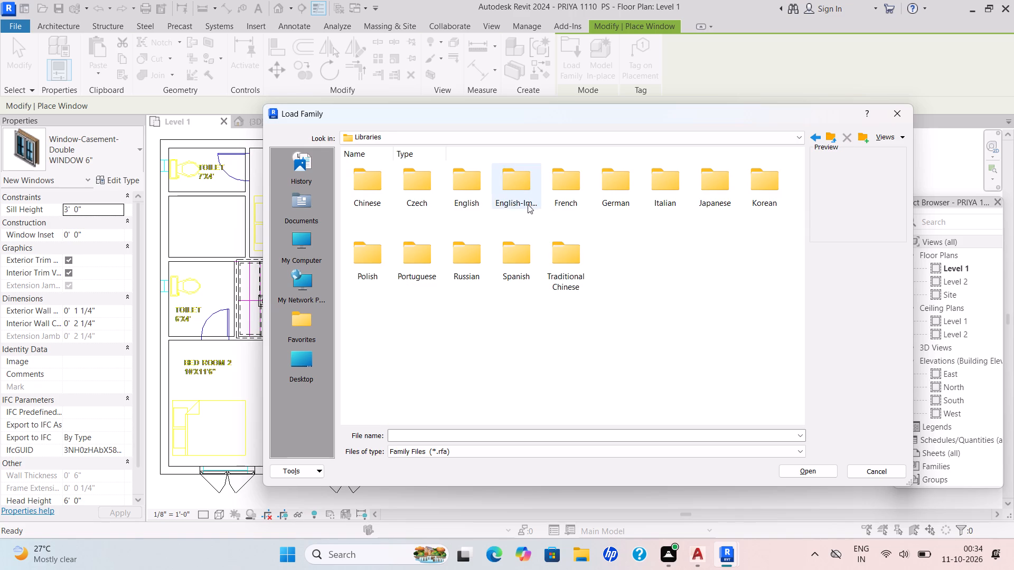
pyautogui.tripleClick(517, 198)
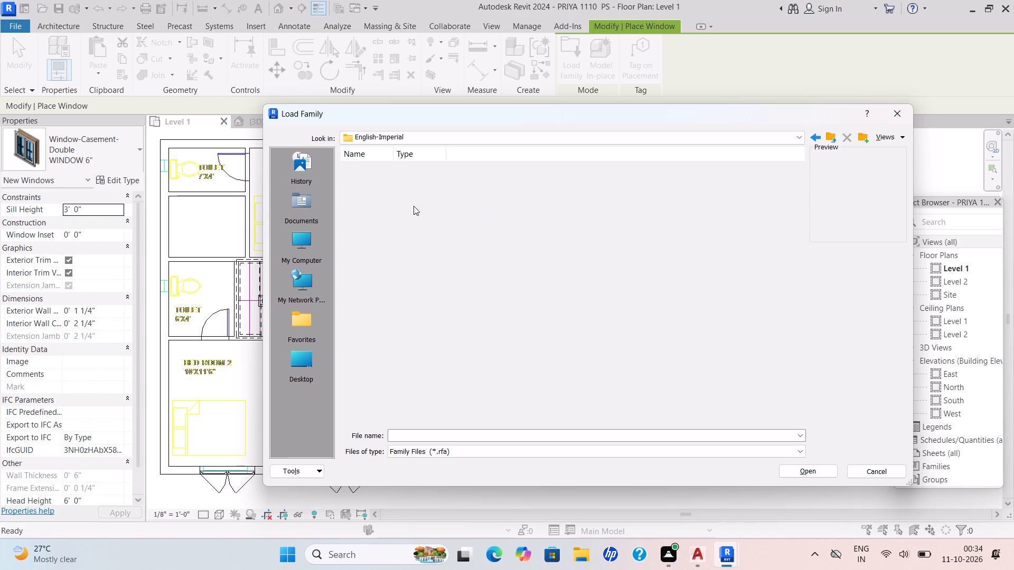
pyautogui.click(370, 194)
pyautogui.click(367, 191)
pyautogui.doubleClick(362, 190)
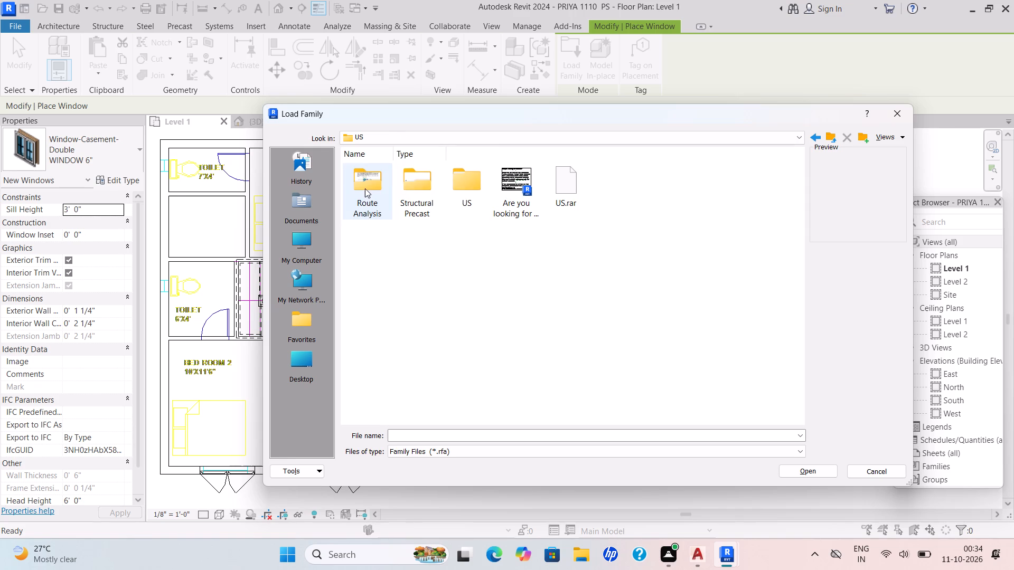
pyautogui.tripleClick(472, 193)
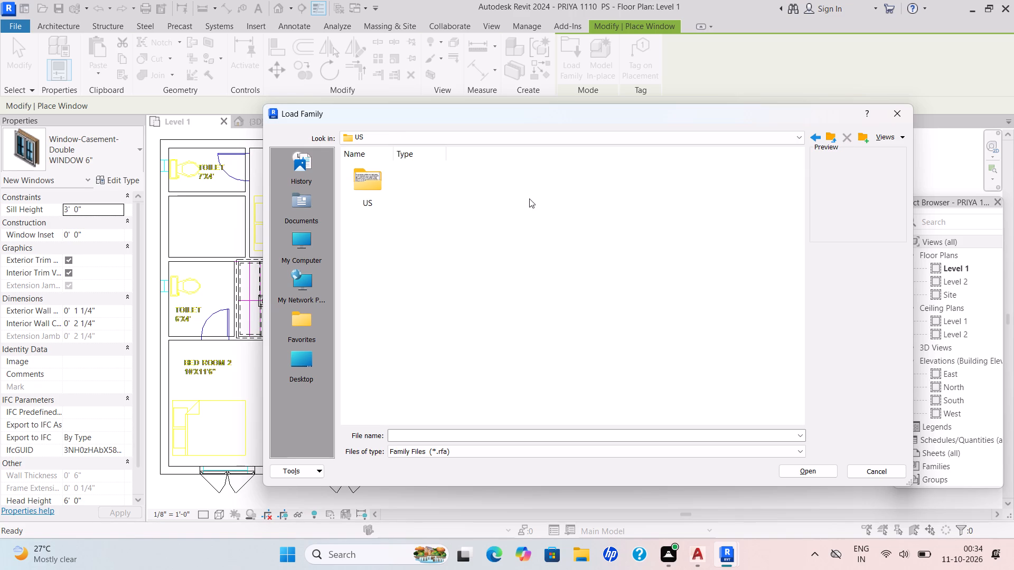
pyautogui.tripleClick(360, 177)
pyautogui.scroll(-3, 536, 213)
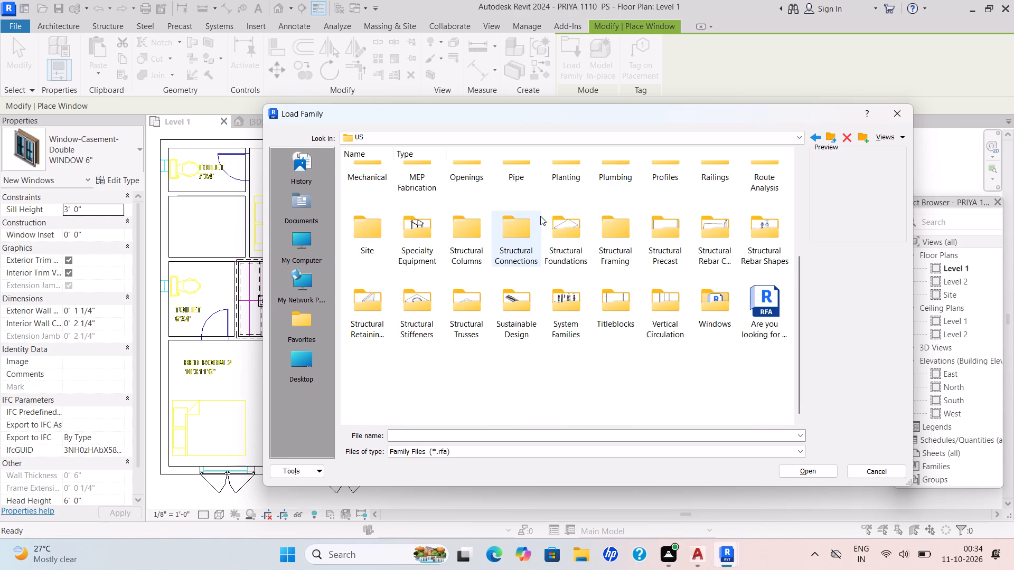
pyautogui.scroll(-4, 540, 216)
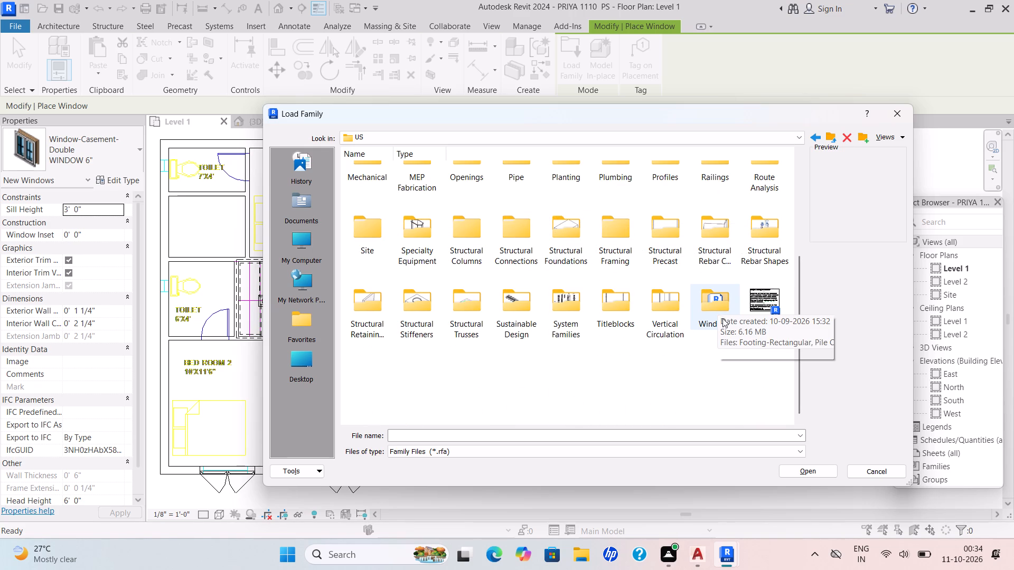
pyautogui.doubleClick(713, 310)
pyautogui.scroll(-2, 726, 345)
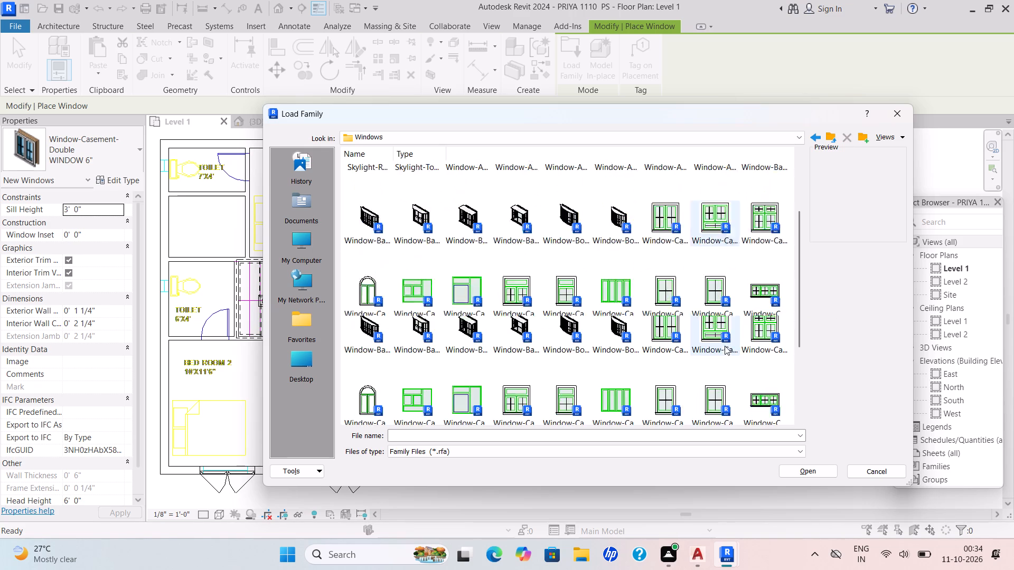
pyautogui.scroll(-10, 725, 346)
pyautogui.click(753, 321)
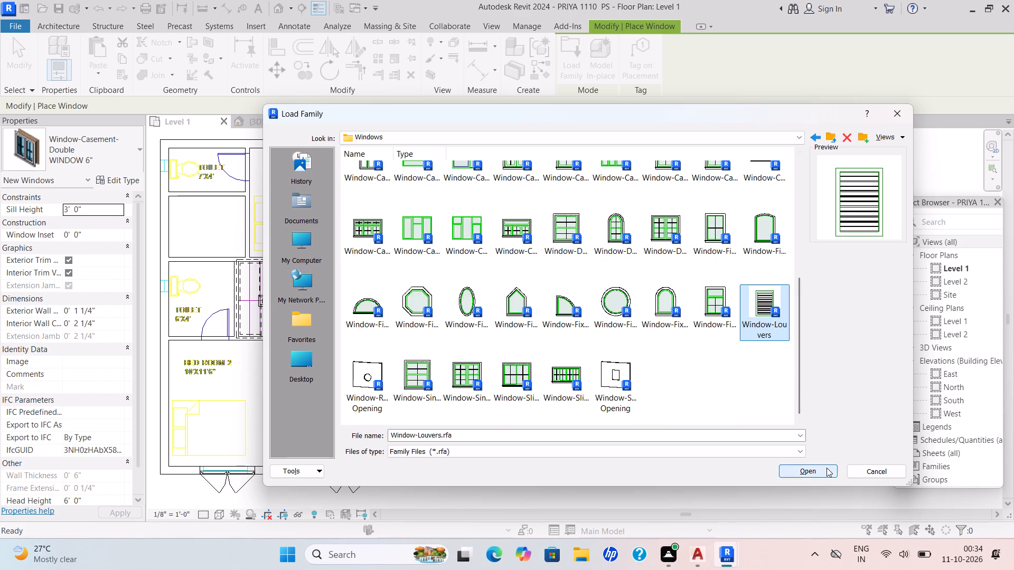
pyautogui.click(826, 468)
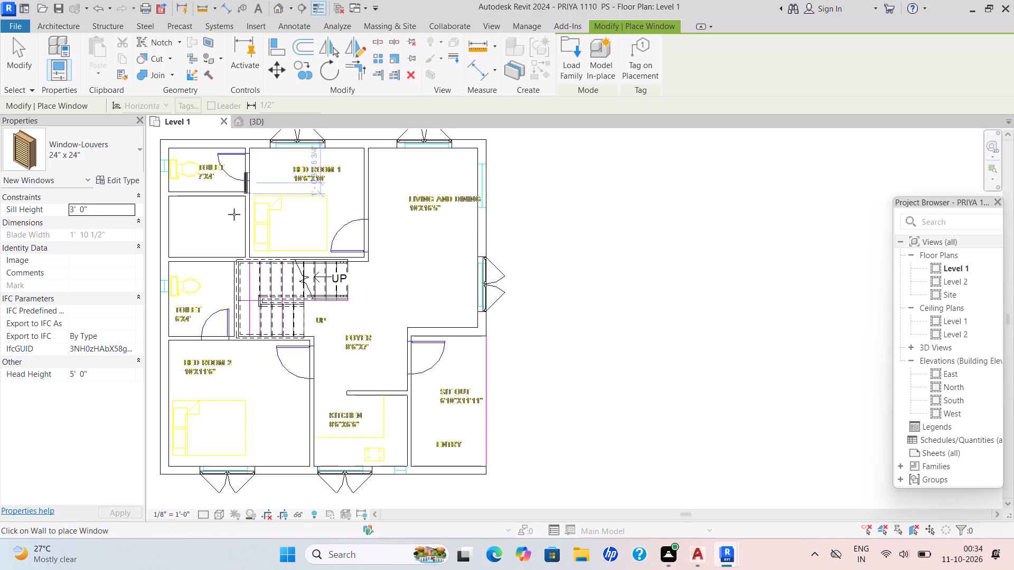
# Place a 24" x 24" Window-Louvers window with a 7' sill height in the 6'x4' Toilet's left outer wall, about 2'-6" below its upper wall.
pyautogui.moveTo(110, 206); pyautogui.dragTo(31, 224)
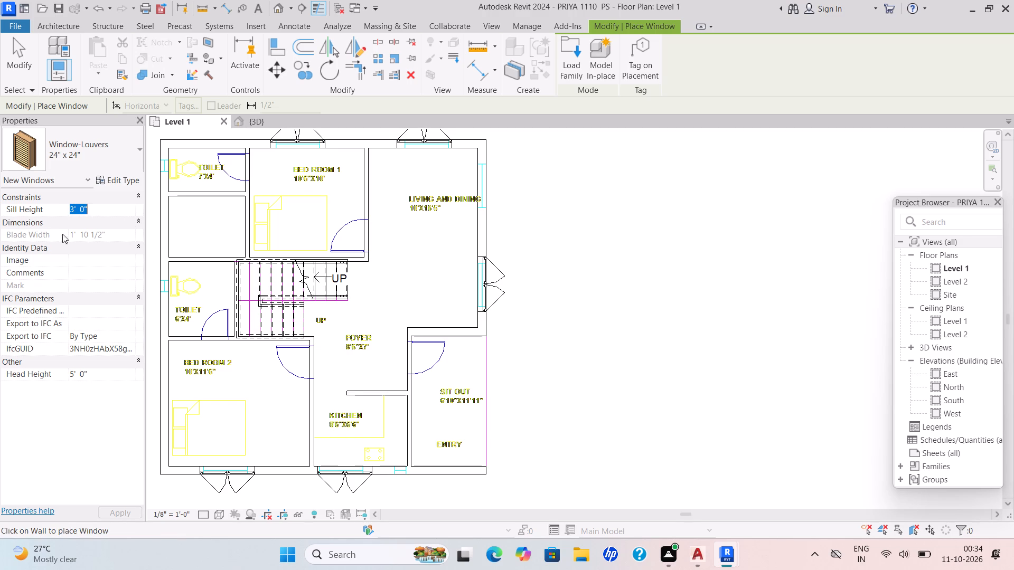
pyautogui.press('BackSpace')
pyautogui.write("7'")
pyautogui.press('Return')
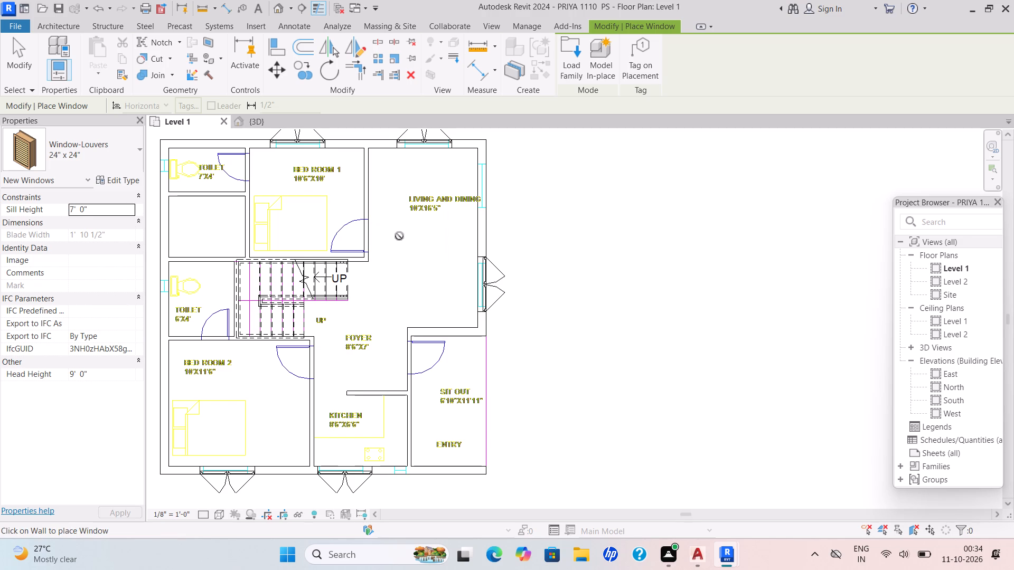
pyautogui.scroll(3, 147, 317)
pyautogui.scroll(3, 179, 282)
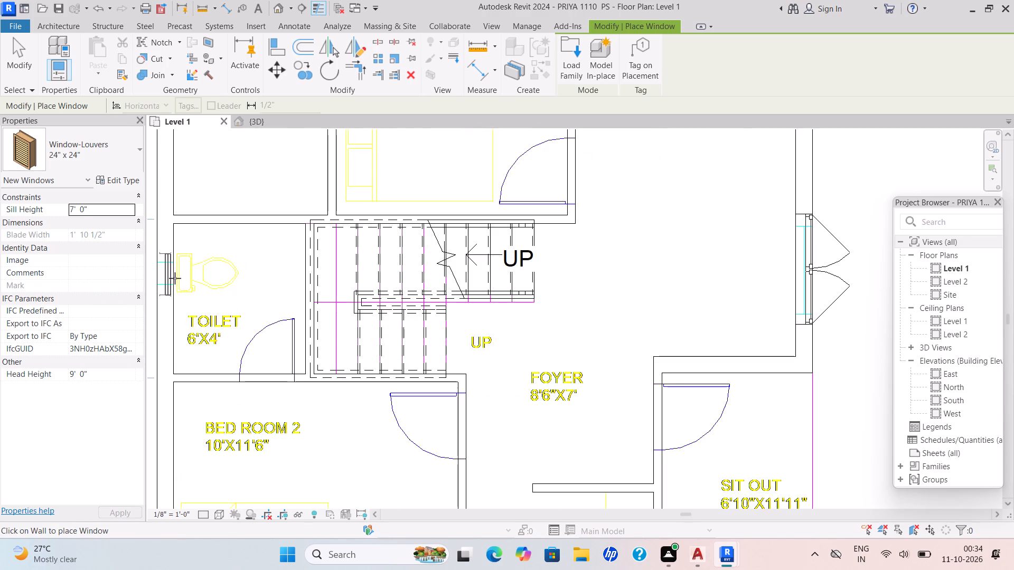
pyautogui.click(174, 277)
# Place another 24" x 24" Window-Louvers window in the 7'x4' Toilet's left outer wall, centred about 2'-3" from the walls above and below.
pyautogui.scroll(-2, 348, 280)
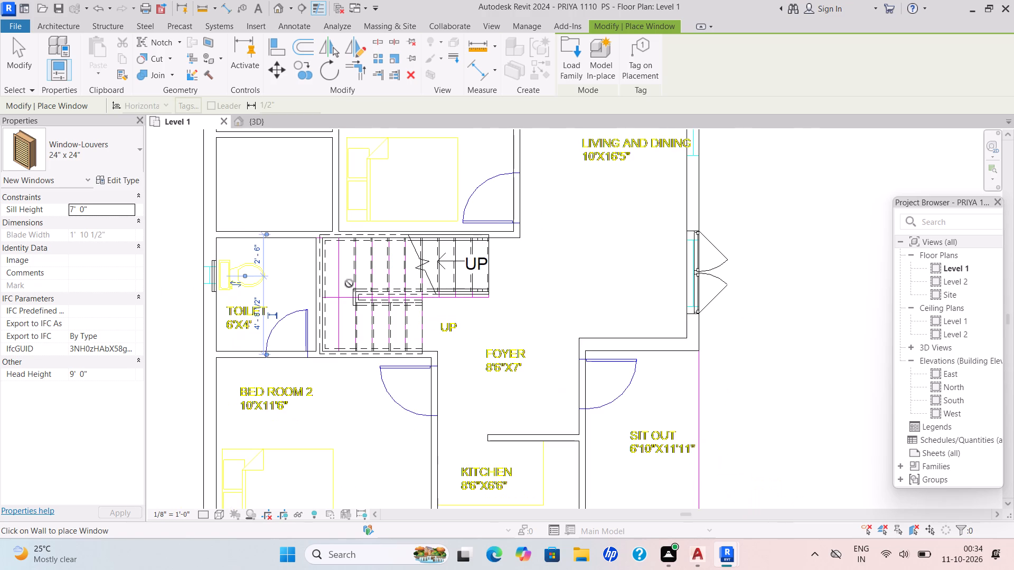
pyautogui.moveTo(402, 344); pyautogui.dragTo(406, 344, button='middle')
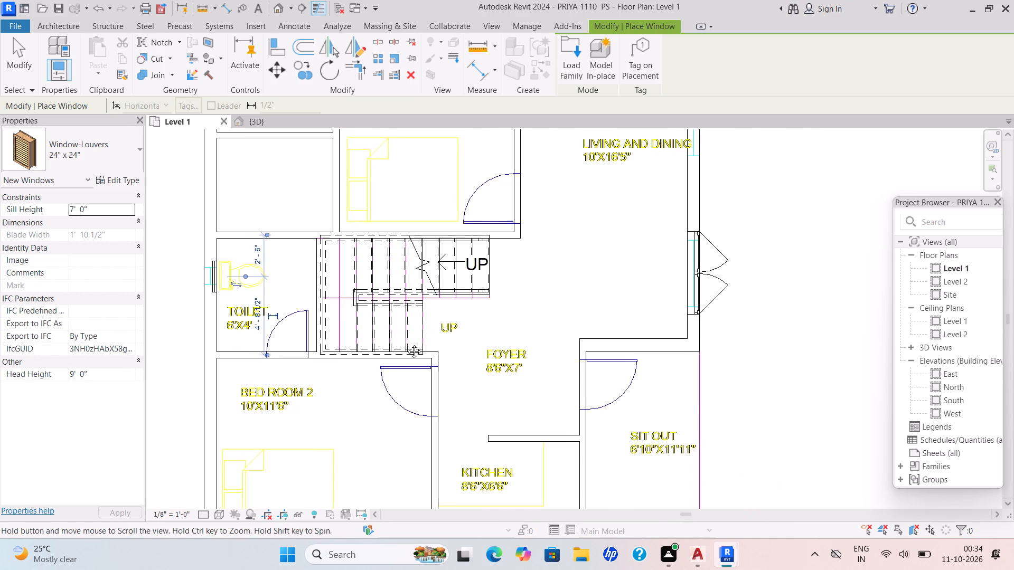
pyautogui.moveTo(406, 344); pyautogui.dragTo(395, 274, button='middle')
pyautogui.scroll(-2, 395, 274)
pyautogui.scroll(2, 513, 446)
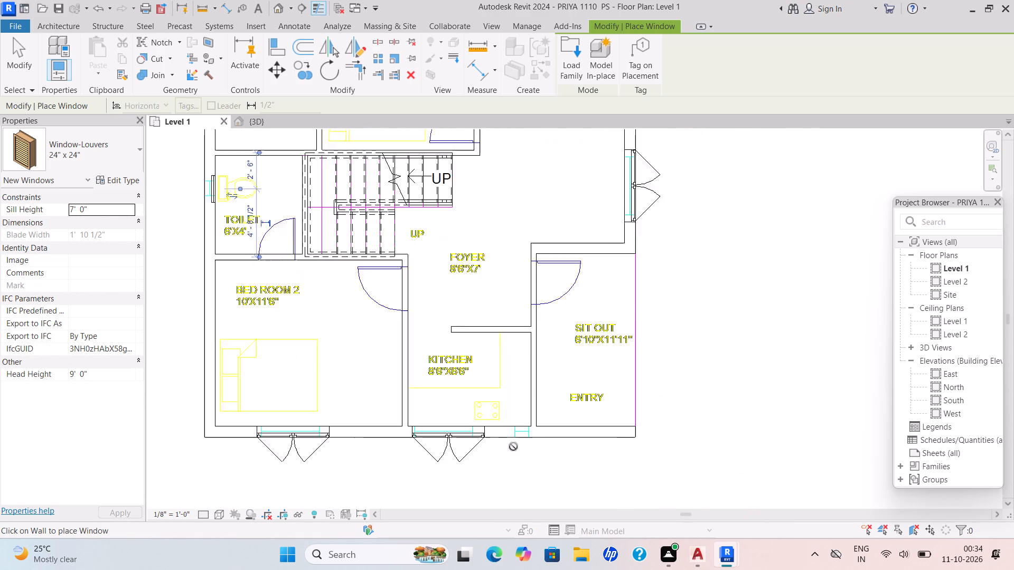
pyautogui.scroll(1, 513, 446)
pyautogui.moveTo(588, 389); pyautogui.dragTo(538, 455, button='middle')
pyautogui.scroll(-3, 543, 454)
pyautogui.scroll(-1, 519, 415)
pyautogui.moveTo(519, 420); pyautogui.dragTo(519, 432, button='middle')
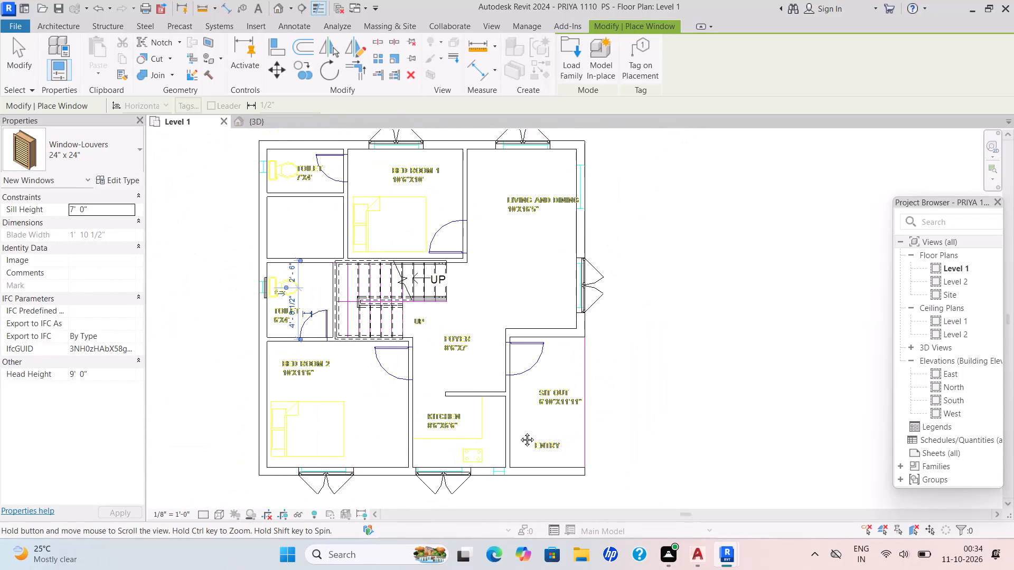
pyautogui.moveTo(519, 432); pyautogui.dragTo(517, 447, button='middle')
pyautogui.scroll(-2, 519, 432)
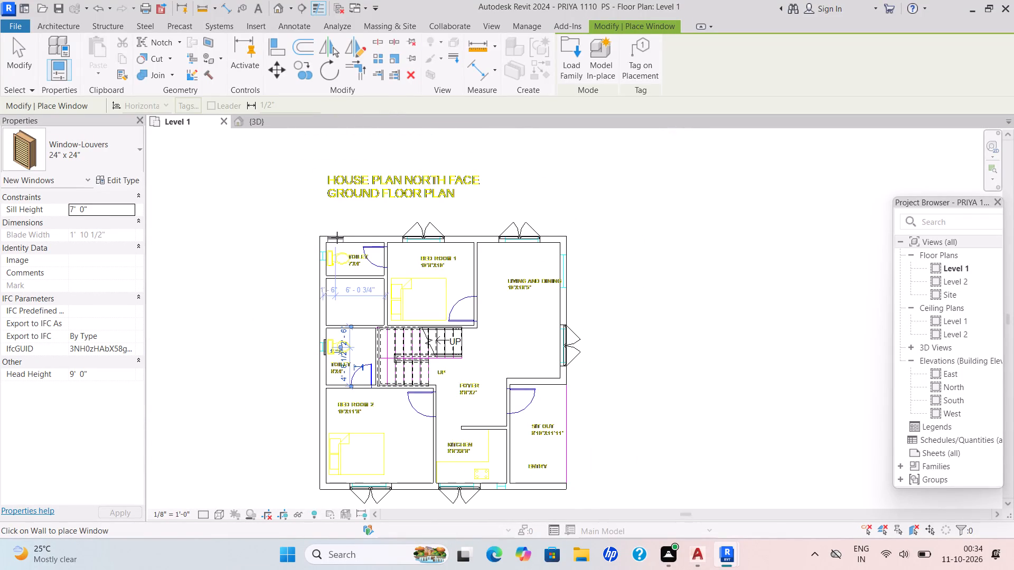
pyautogui.scroll(5, 337, 237)
pyautogui.scroll(3, 319, 277)
pyautogui.click(319, 277)
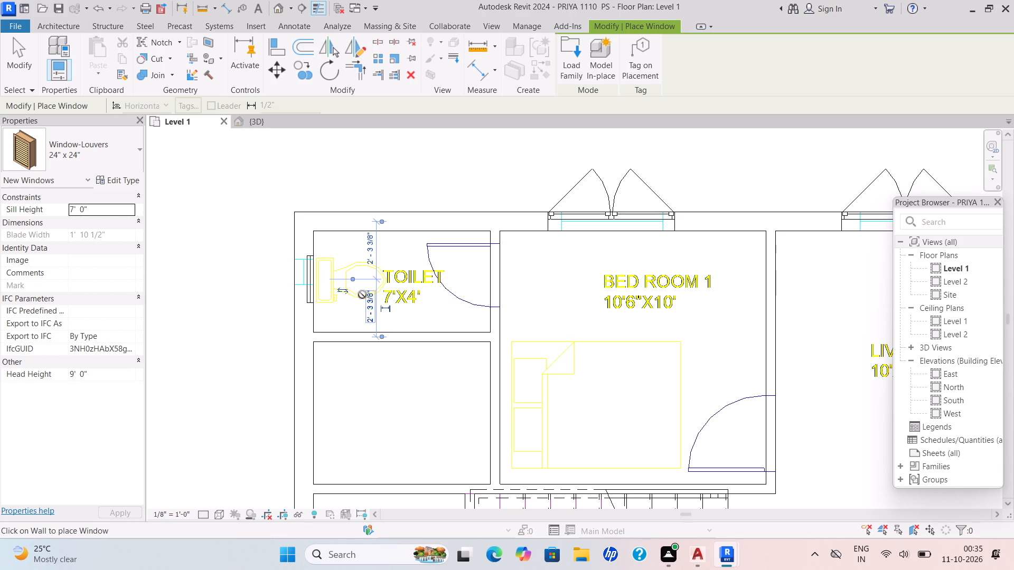
pyautogui.scroll(-3, 437, 284)
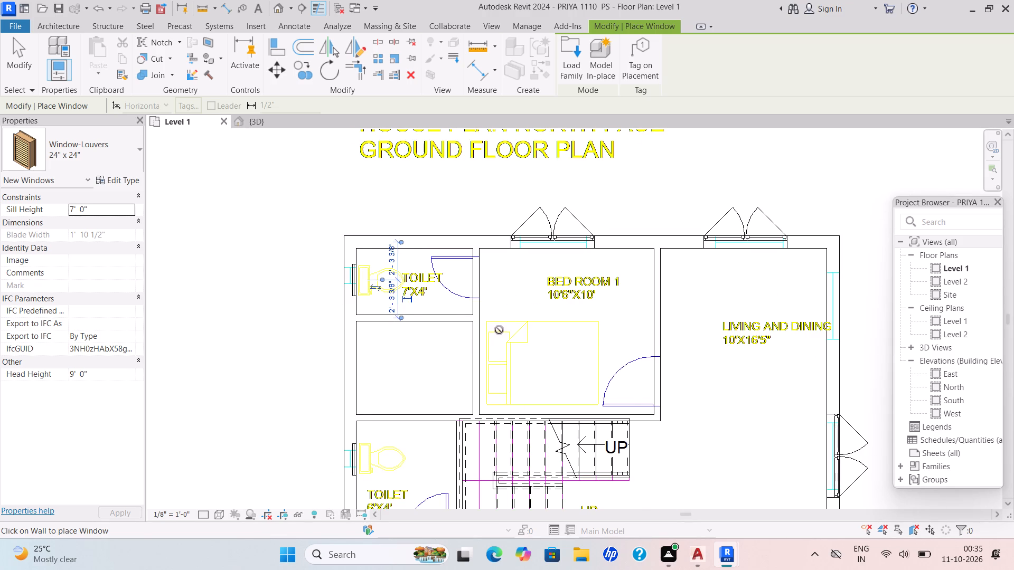
pyautogui.scroll(-2, 497, 330)
pyautogui.moveTo(496, 330); pyautogui.dragTo(456, 279, button='middle')
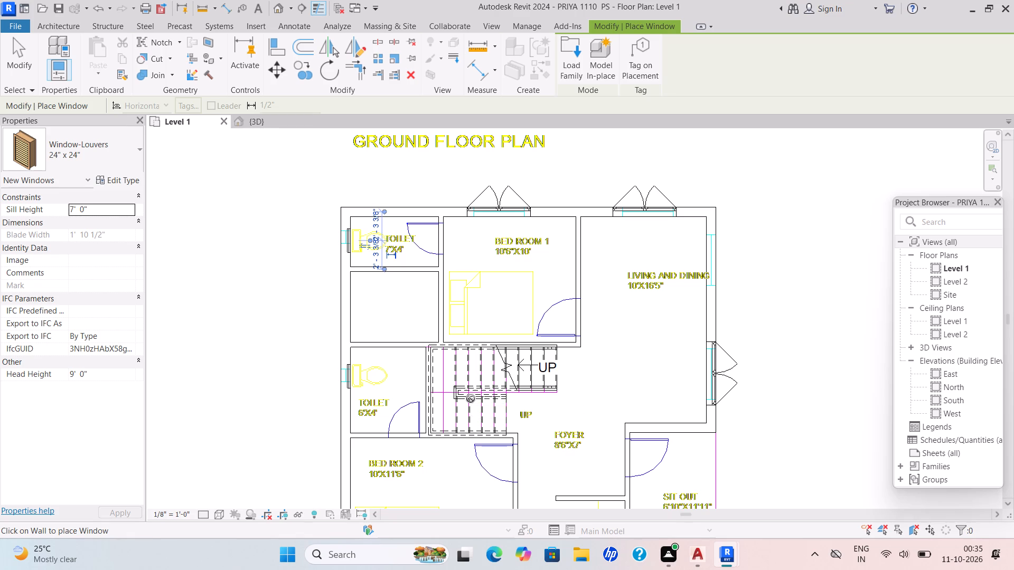
pyautogui.press('Escape')
# Place a 57" x 72" Window-Casement-Double window in Living and Dining's right outer wall at the upper opening, about 4'-0" from the upper outer wall.
pyautogui.click(69, 22)
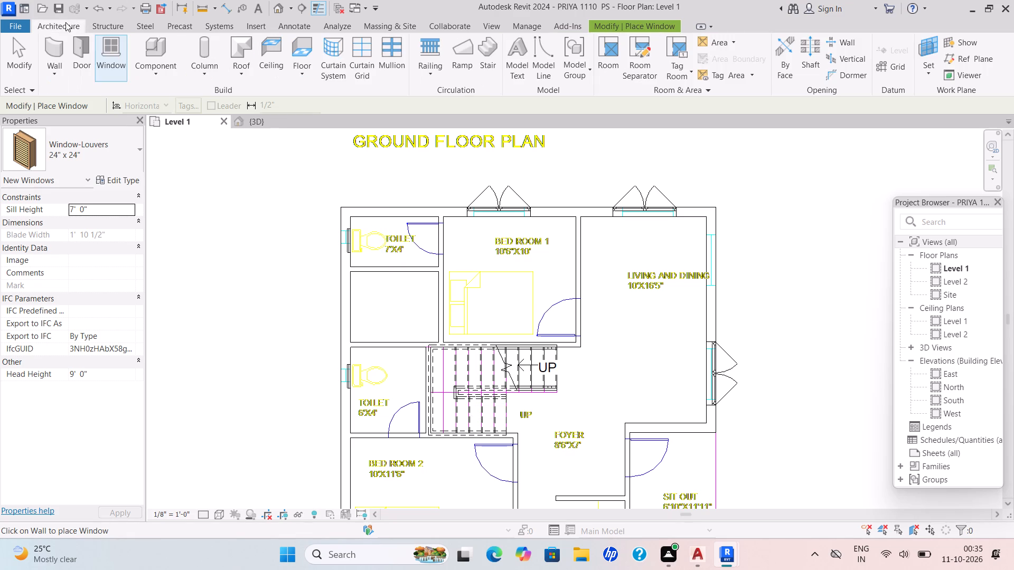
pyautogui.click(114, 53)
pyautogui.click(142, 147)
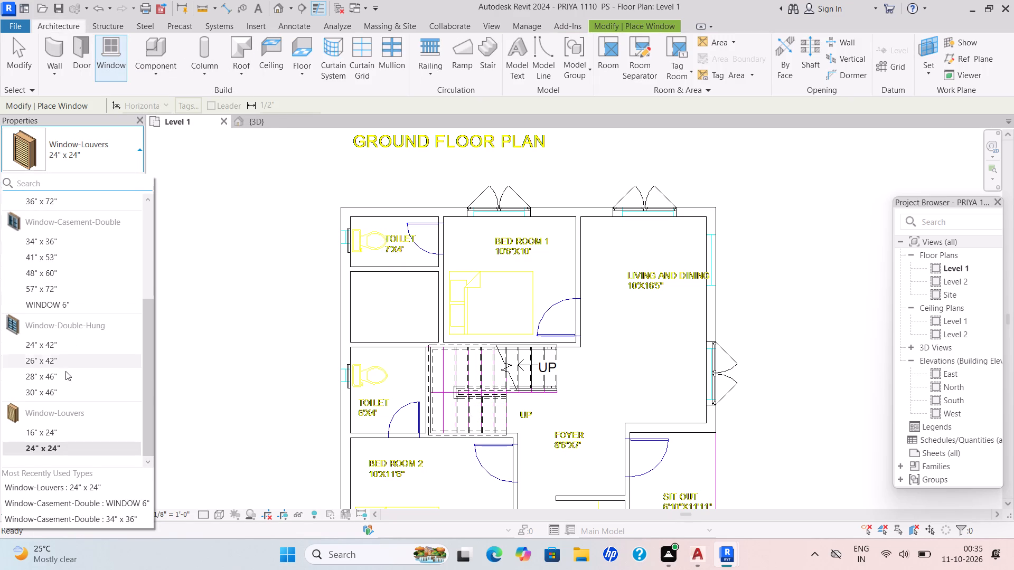
pyautogui.click(69, 391)
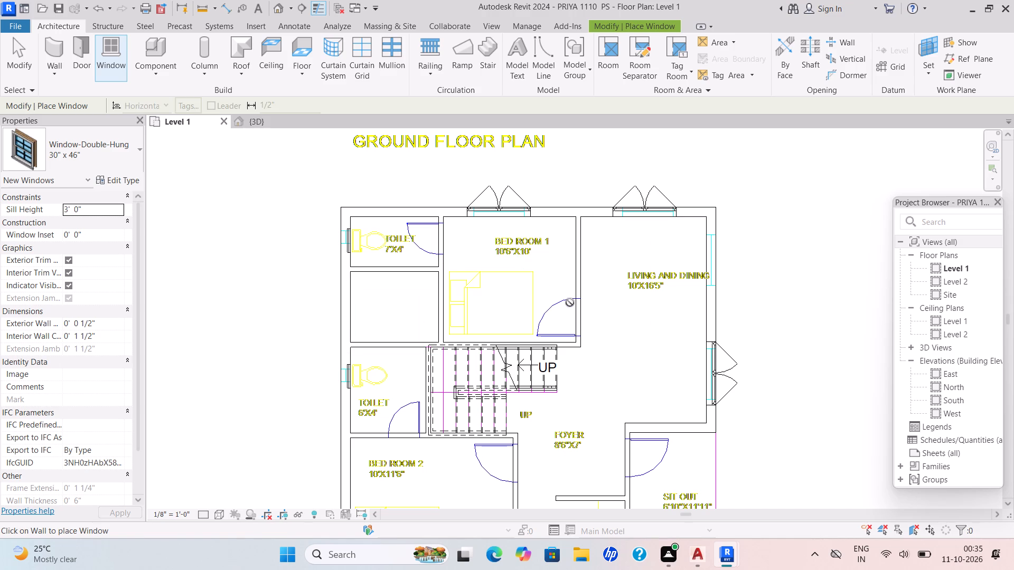
pyautogui.scroll(-1, 651, 319)
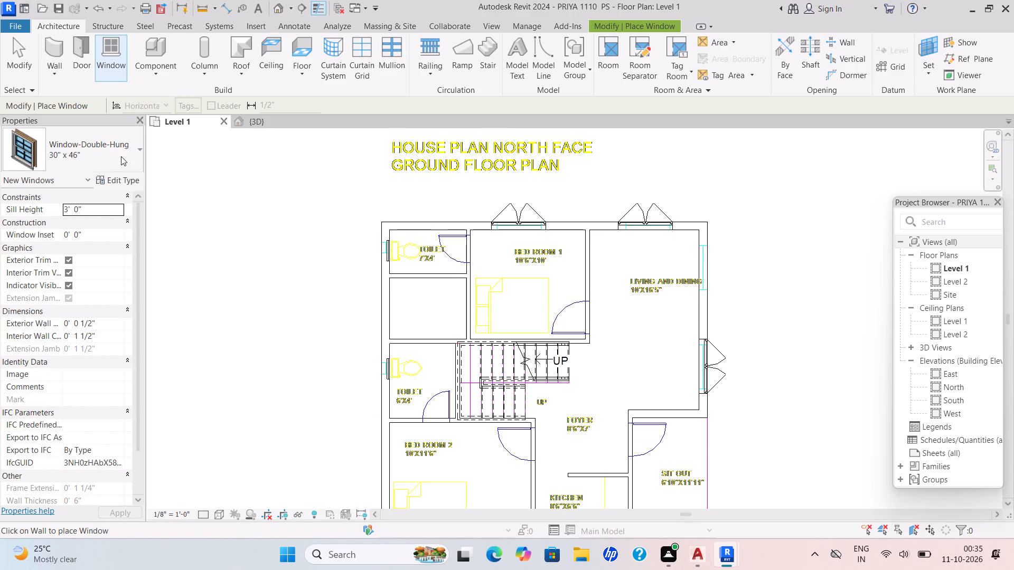
pyautogui.click(138, 152)
pyautogui.scroll(5, 51, 316)
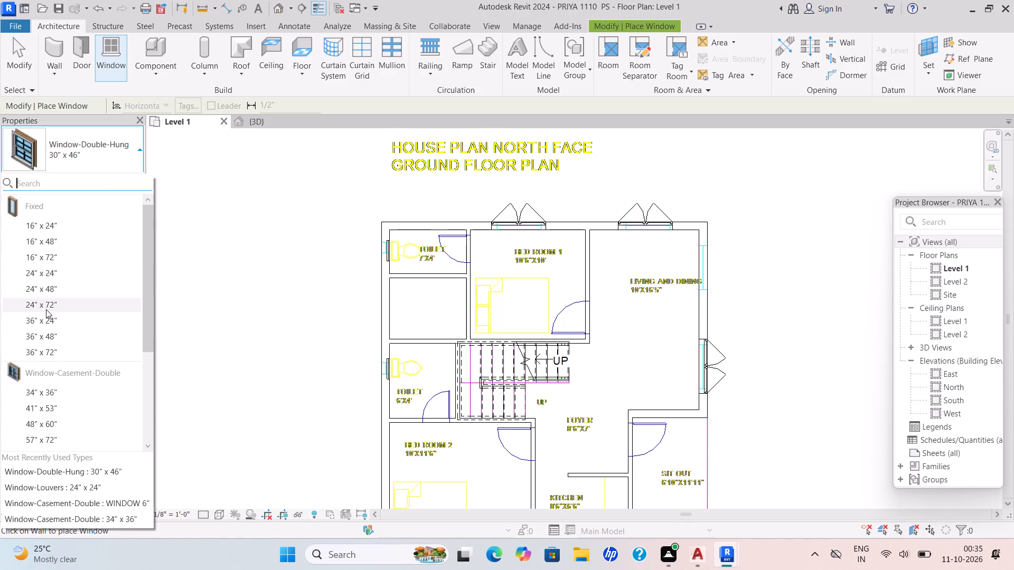
pyautogui.scroll(4, 46, 309)
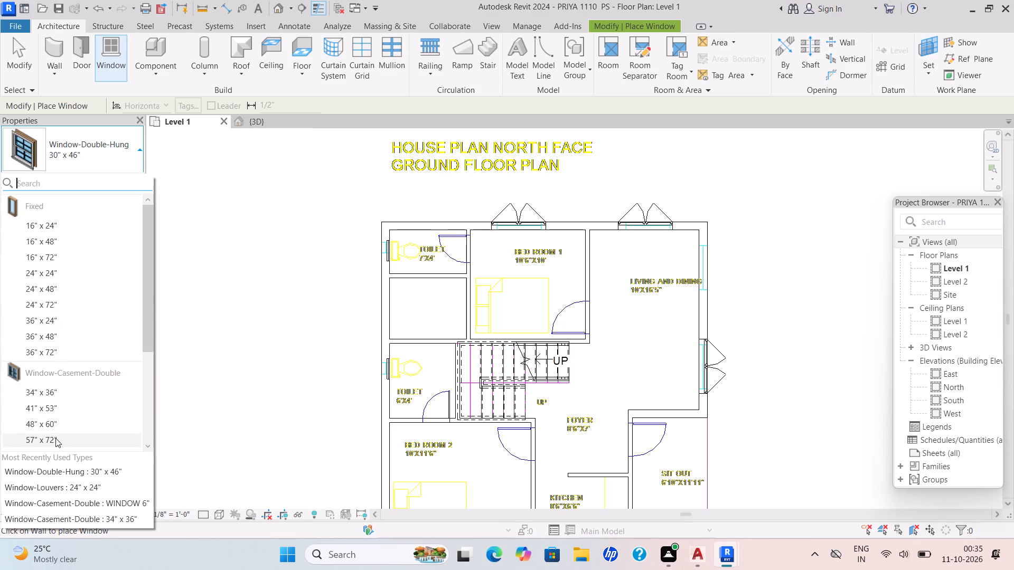
pyautogui.click(55, 438)
pyautogui.moveTo(357, 334); pyautogui.dragTo(134, 287, button='middle')
pyautogui.scroll(-1, 222, 301)
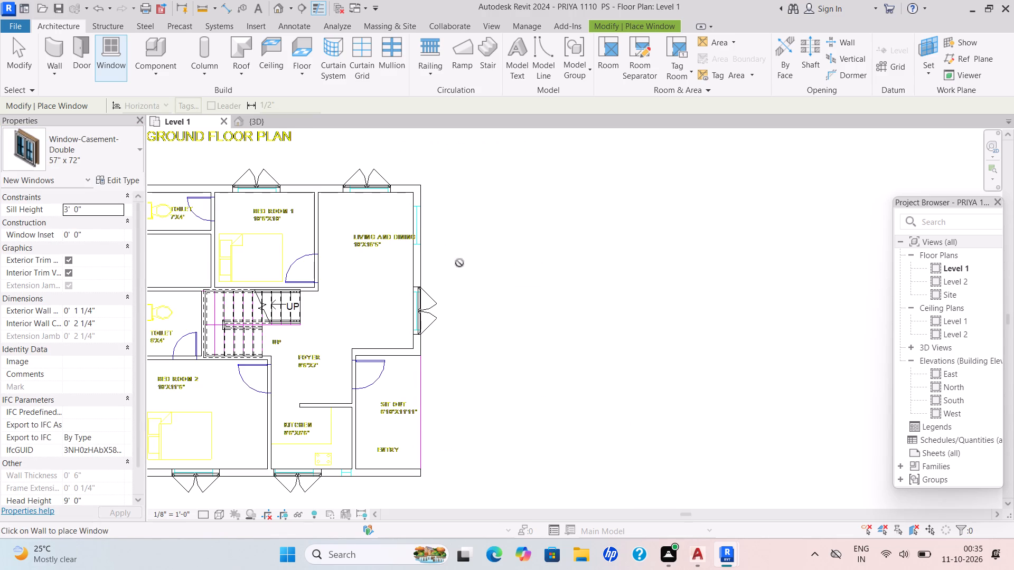
pyautogui.scroll(3, 420, 232)
pyautogui.click(419, 226)
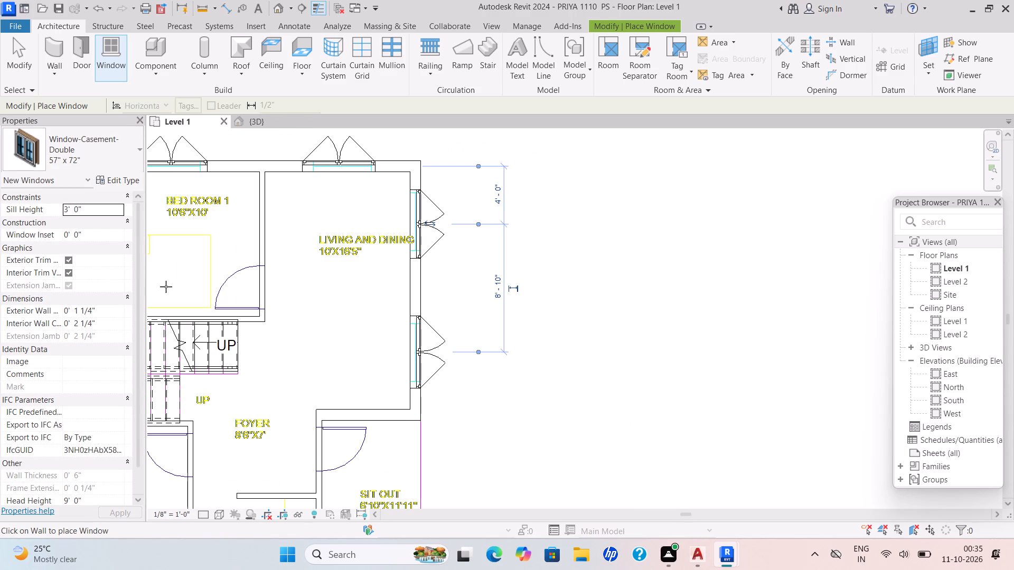
pyautogui.scroll(-4, 401, 244)
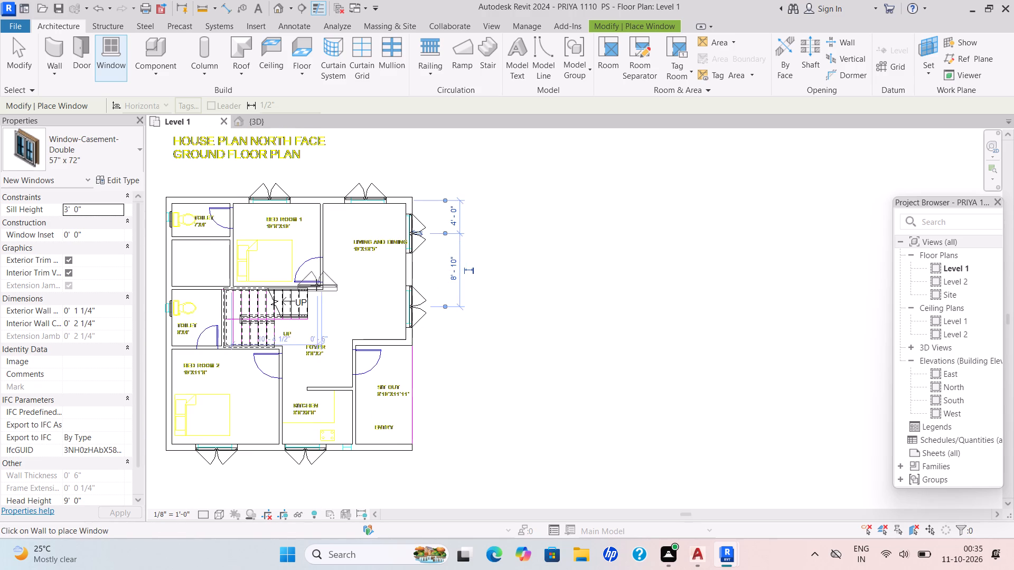
pyautogui.press('Escape')
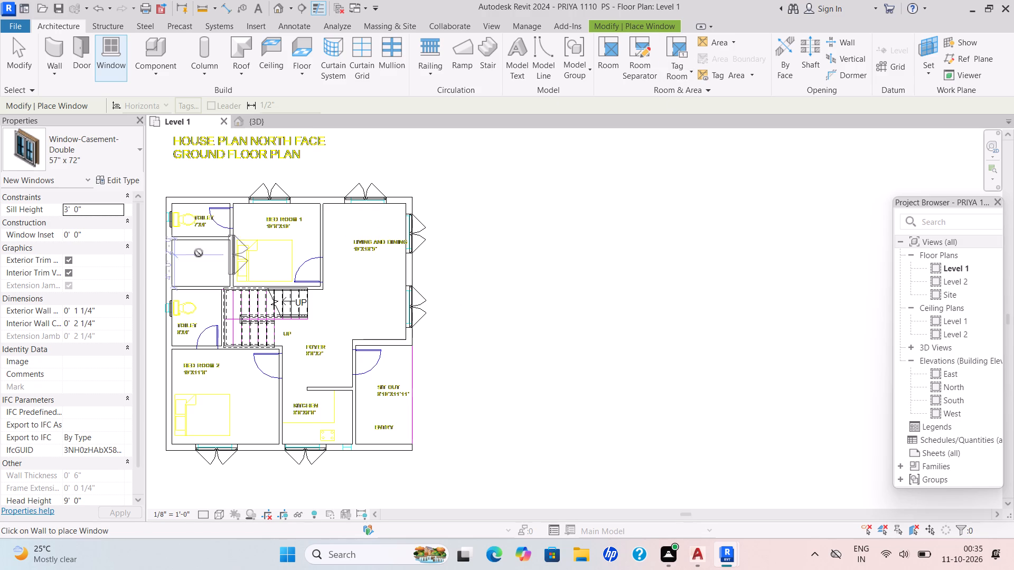
pyautogui.press('Escape')
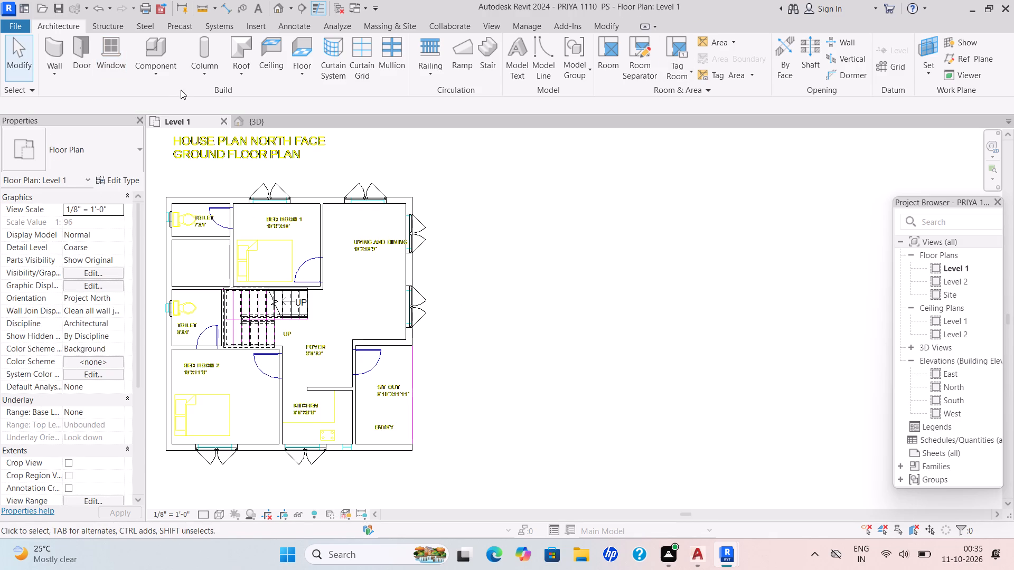
# Duplicate the Single-Flush 30" x 80" door type as a new type named 3'.
pyautogui.click(74, 72)
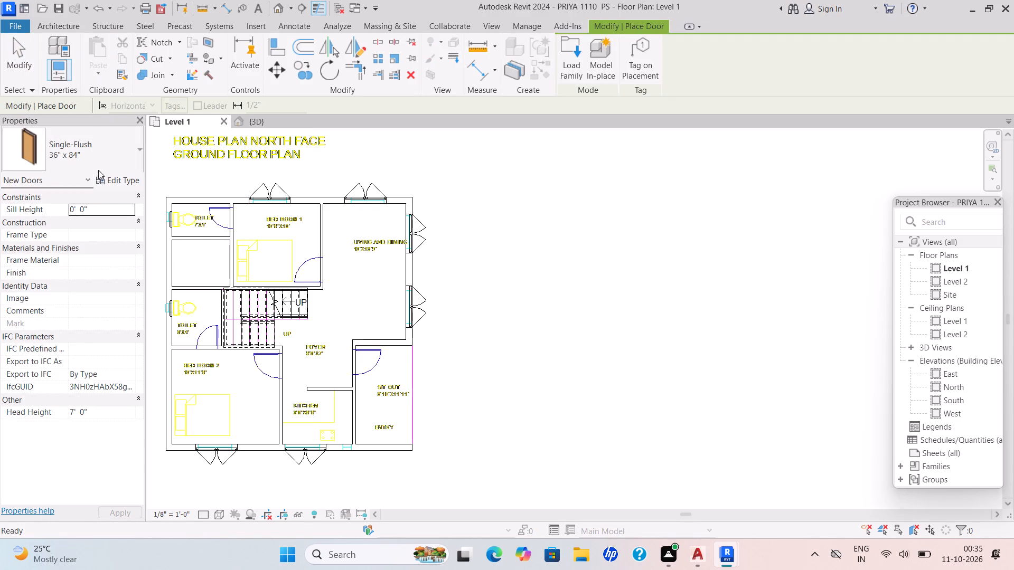
pyautogui.click(134, 154)
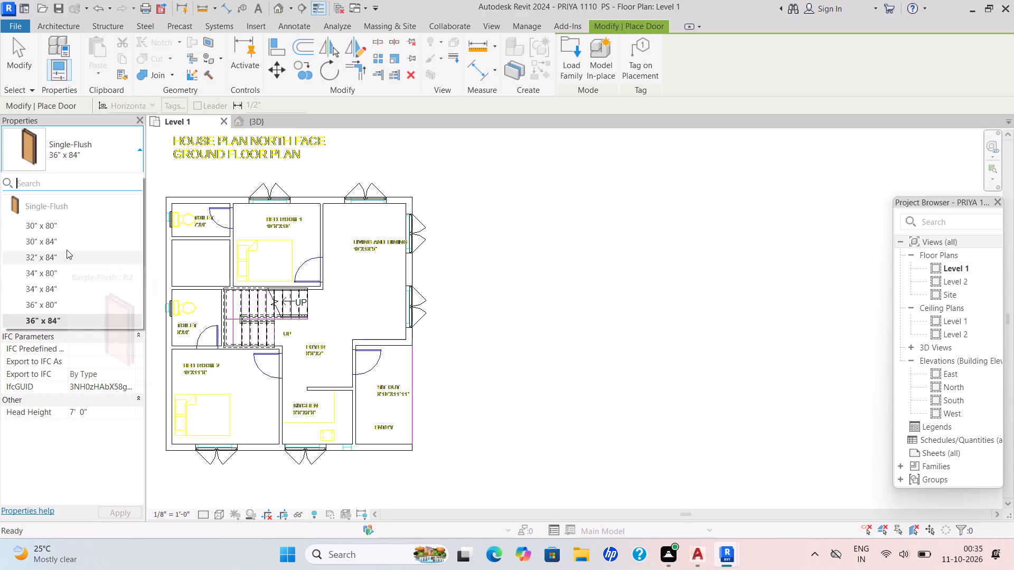
pyautogui.click(63, 224)
pyautogui.click(128, 180)
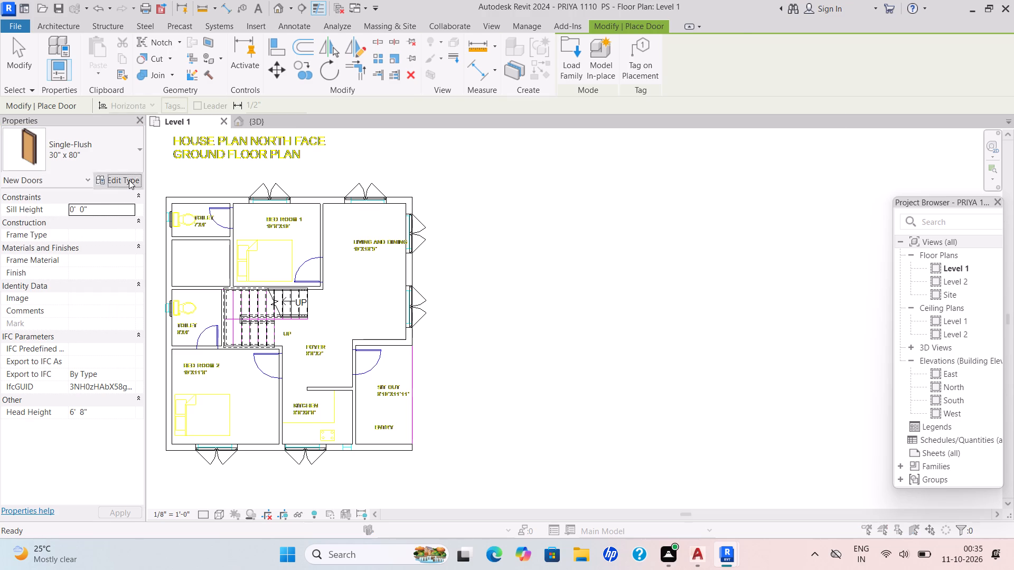
pyautogui.click(875, 122)
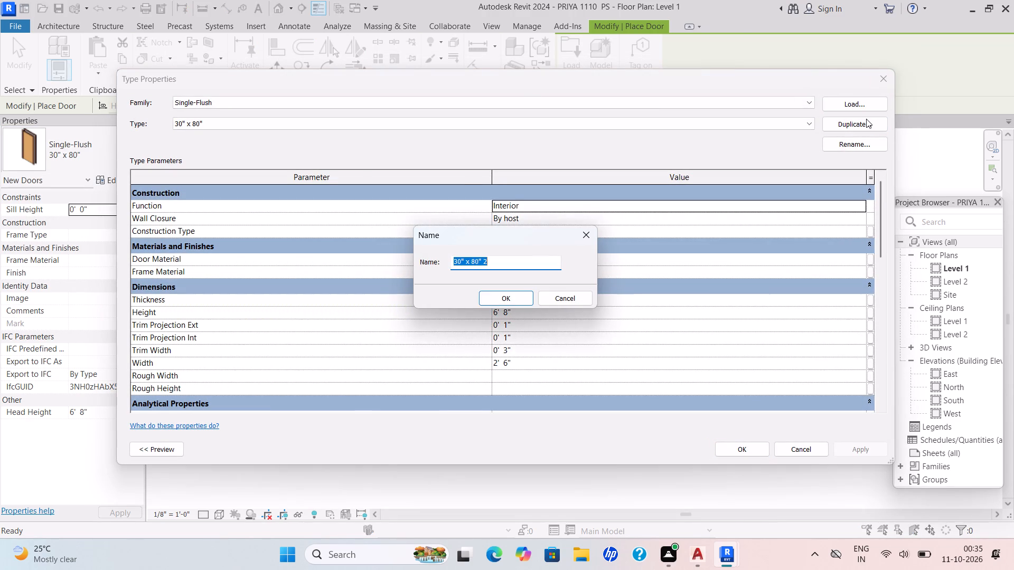
pyautogui.press('BackSpace')
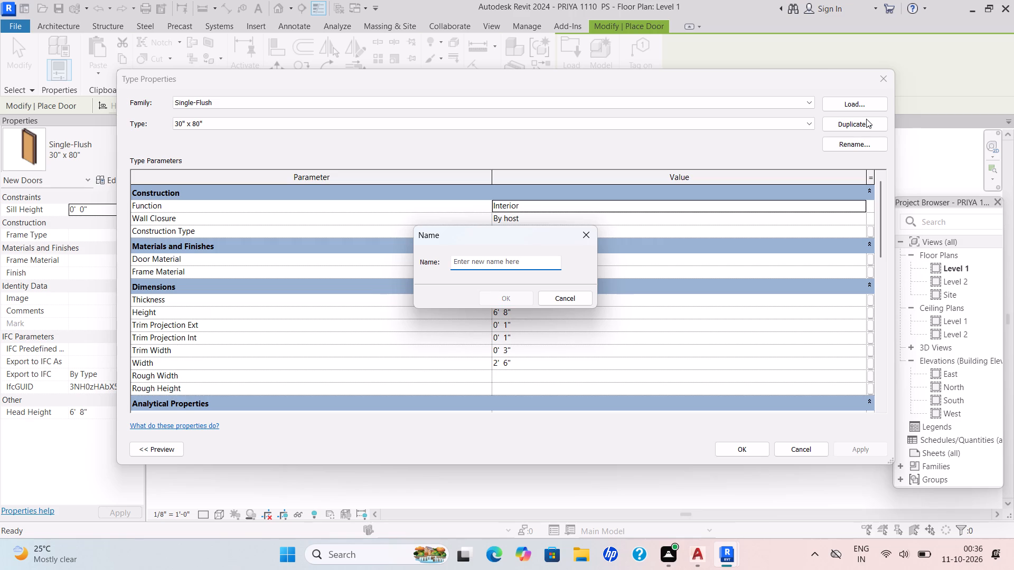
pyautogui.write("3'")
pyautogui.press('Return')
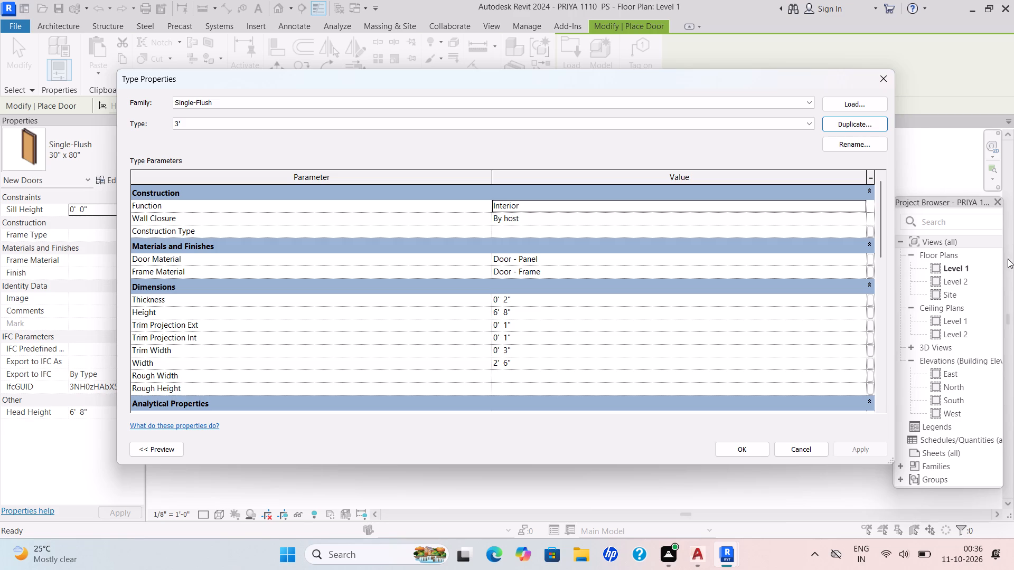
# Set the 3' door type's width to 3' 0" and apply it.
pyautogui.moveTo(477, 376); pyautogui.dragTo(429, 388)
pyautogui.moveTo(527, 361); pyautogui.dragTo(464, 376)
pyautogui.press('BackSpace')
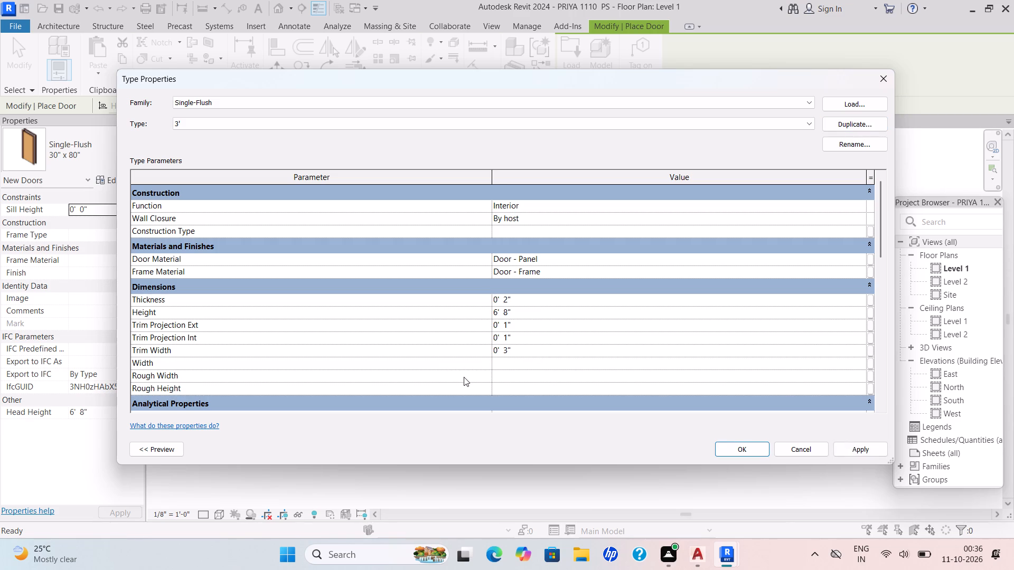
pyautogui.write("3'")
pyautogui.press('Return')
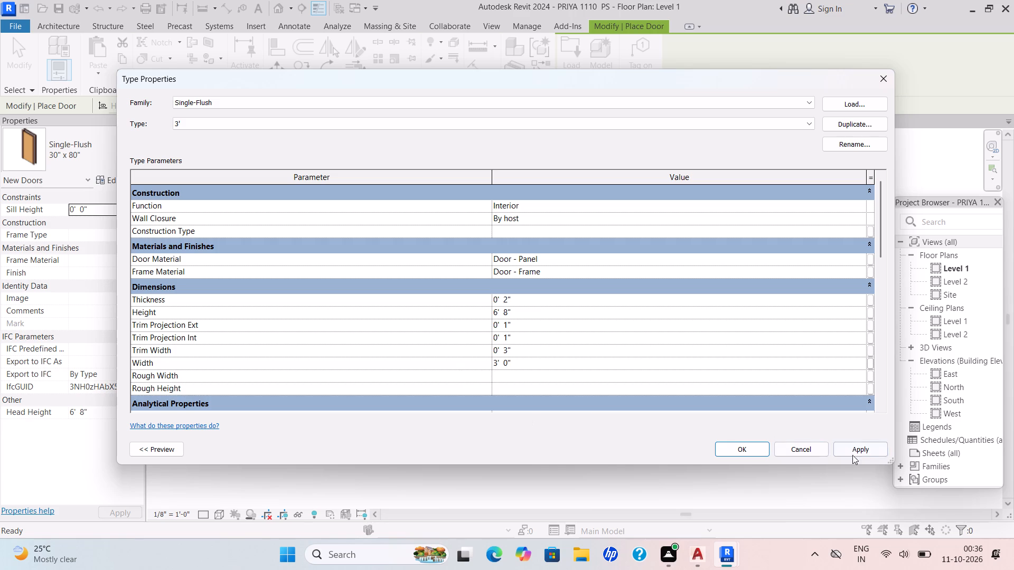
pyautogui.click(860, 441)
pyautogui.click(859, 450)
pyautogui.click(751, 450)
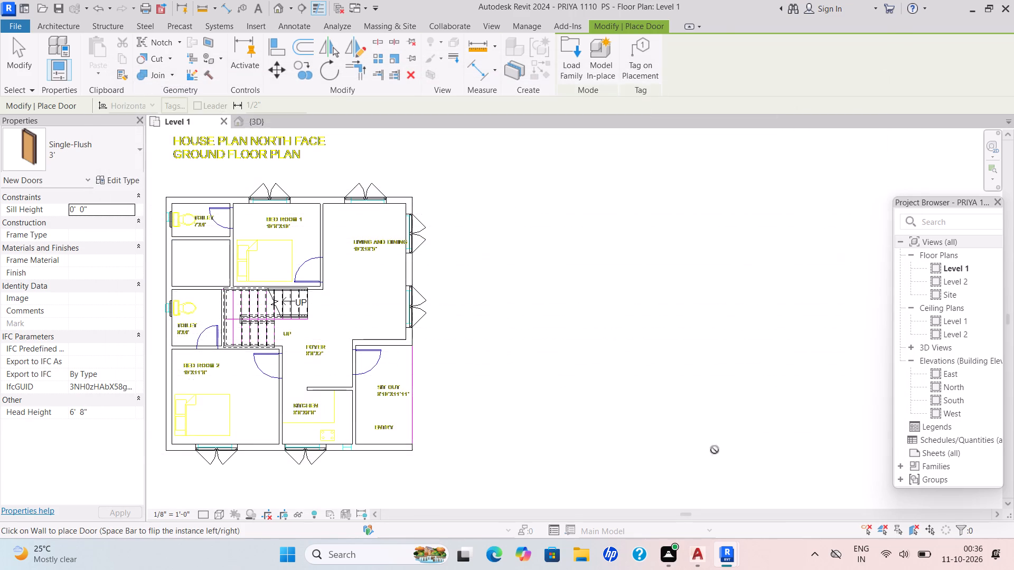
# Place a 3' Single-Flush door in the wall between Bed Room 2 and the Foyer, about 2'-2" below the upper wall, swinging into the bedroom.
pyautogui.scroll(5, 246, 368)
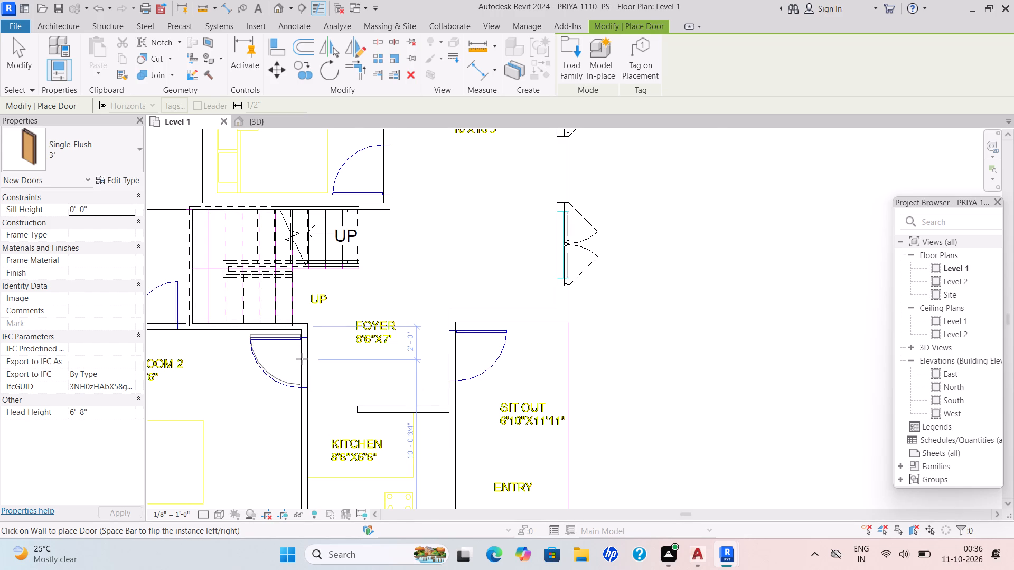
pyautogui.scroll(4, 302, 359)
pyautogui.click(301, 365)
# Place a 3' Single-Flush door between the Foyer and Sit Out, about 2'-4" below the upper wall, swinging into the Sit Out.
pyautogui.scroll(-8, 303, 377)
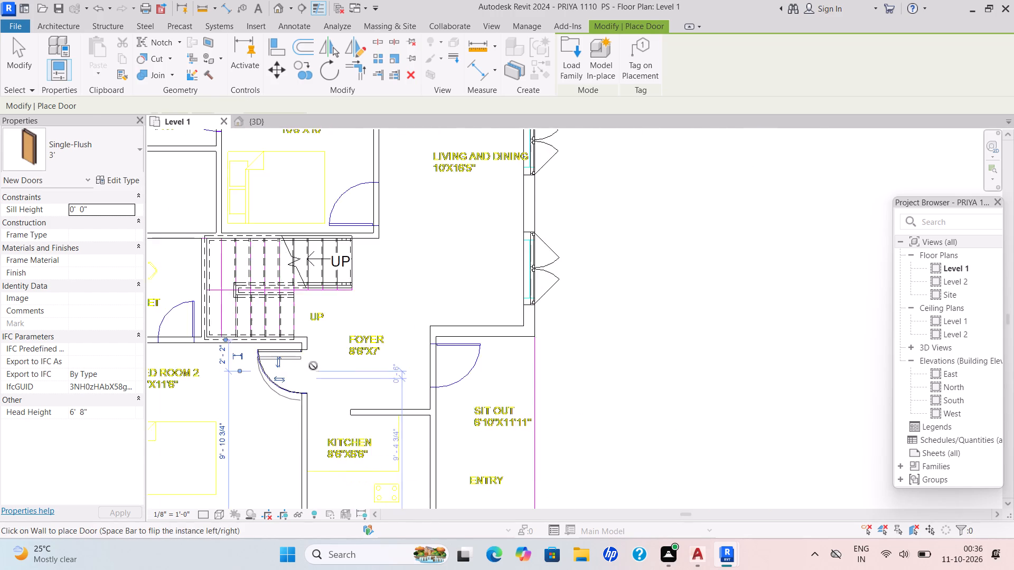
pyautogui.scroll(-2, 315, 362)
pyautogui.moveTo(331, 369); pyautogui.dragTo(337, 376, button='middle')
pyautogui.scroll(4, 355, 378)
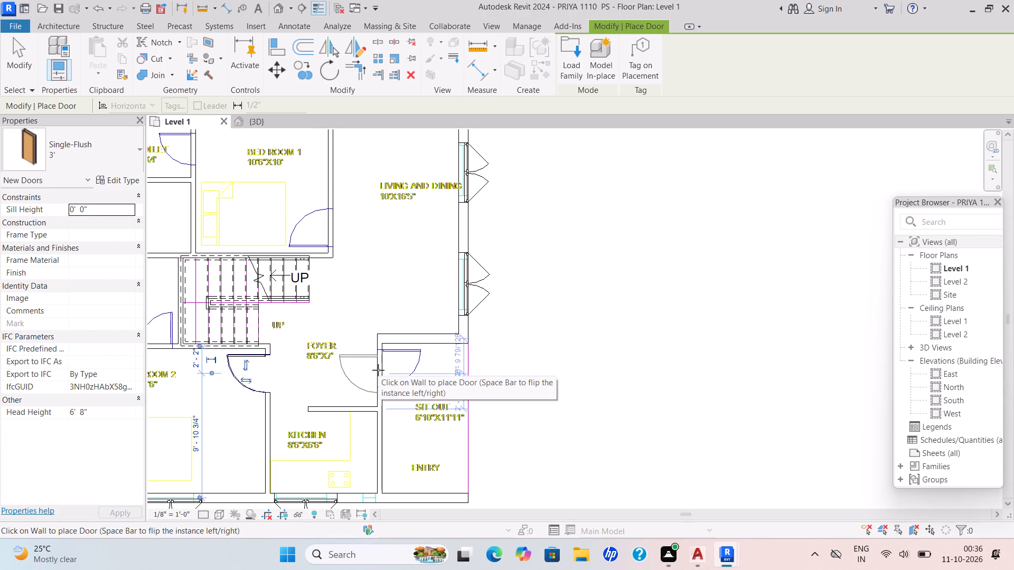
pyautogui.press('space')
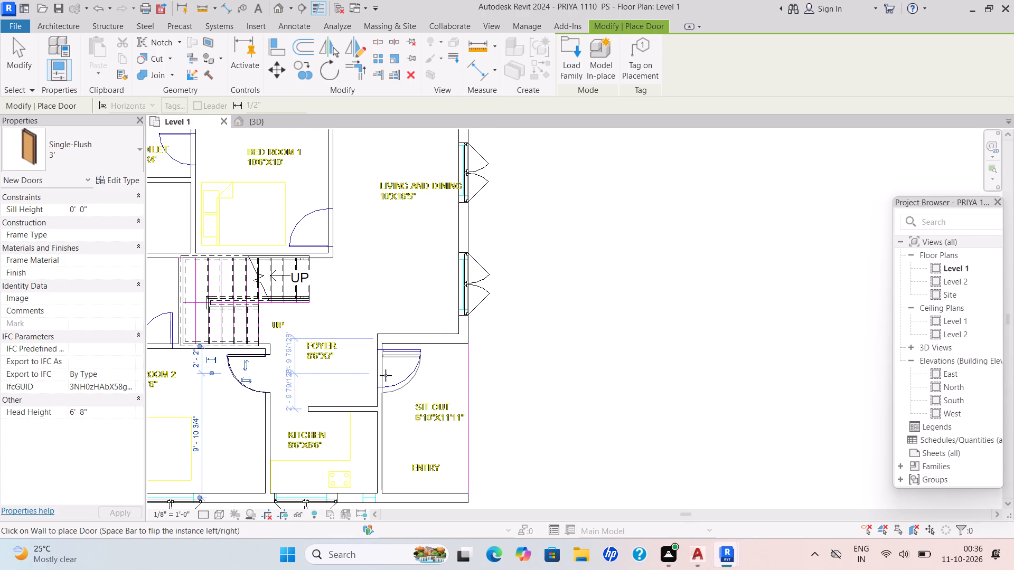
pyautogui.scroll(4, 383, 375)
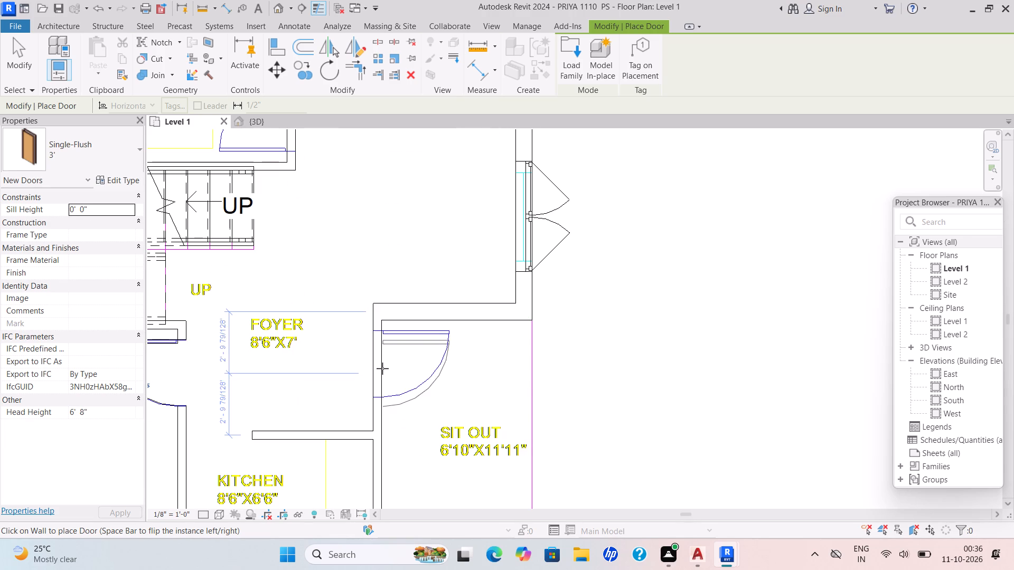
pyautogui.scroll(3, 382, 358)
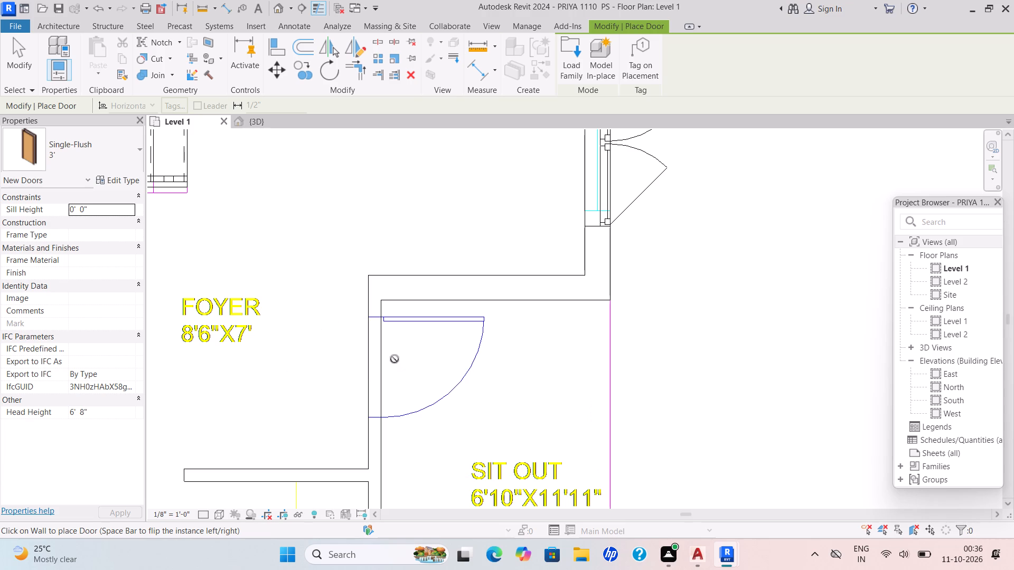
pyautogui.scroll(4, 388, 366)
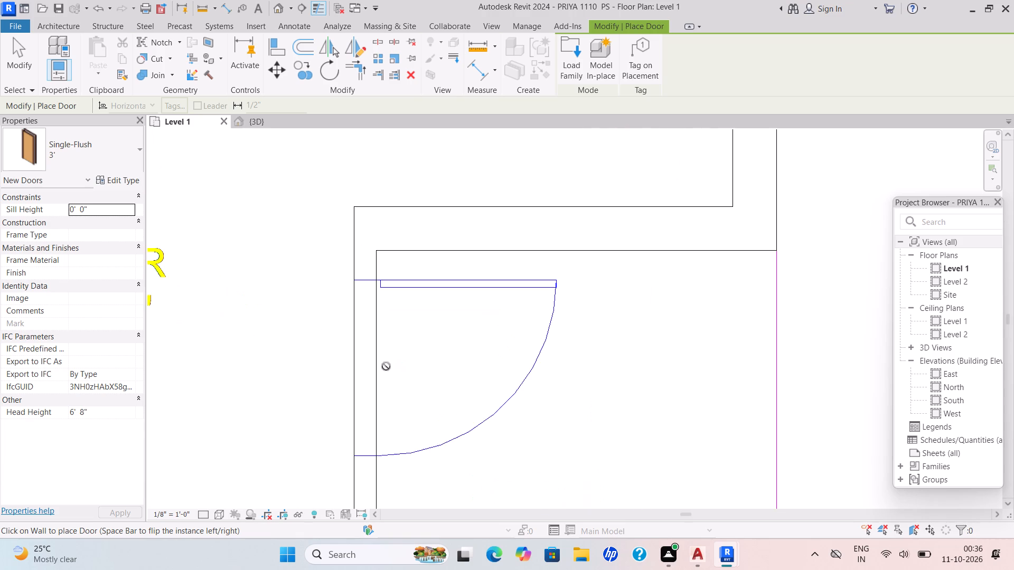
pyautogui.click(369, 366)
# Place a 3' Single-Flush door between Bed Room 1 and Living and Dining, about 2'-2" above the bedroom's lower wall, swinging into the bedroom.
pyautogui.scroll(-8, 463, 334)
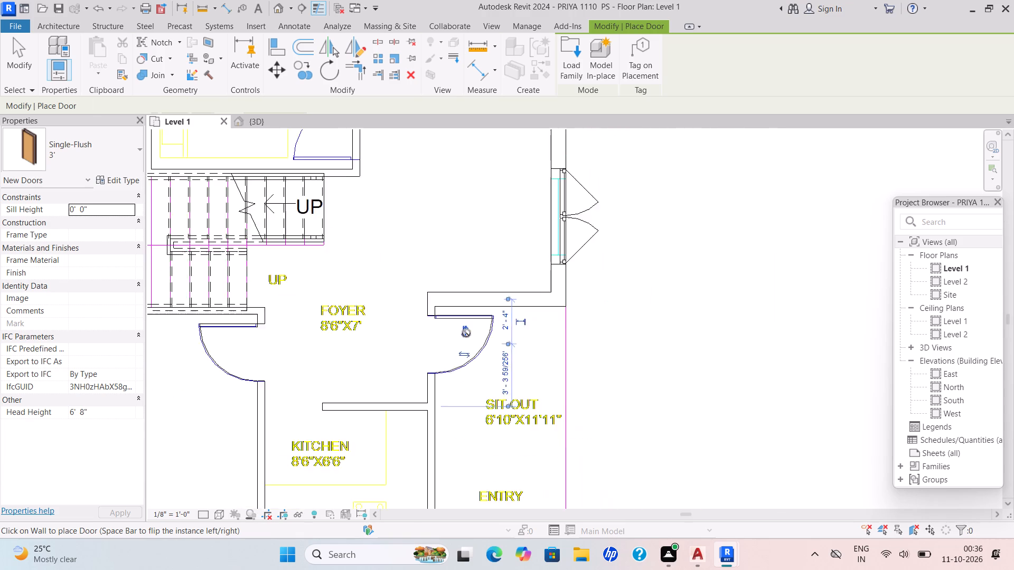
pyautogui.scroll(-4, 466, 333)
pyautogui.scroll(4, 404, 232)
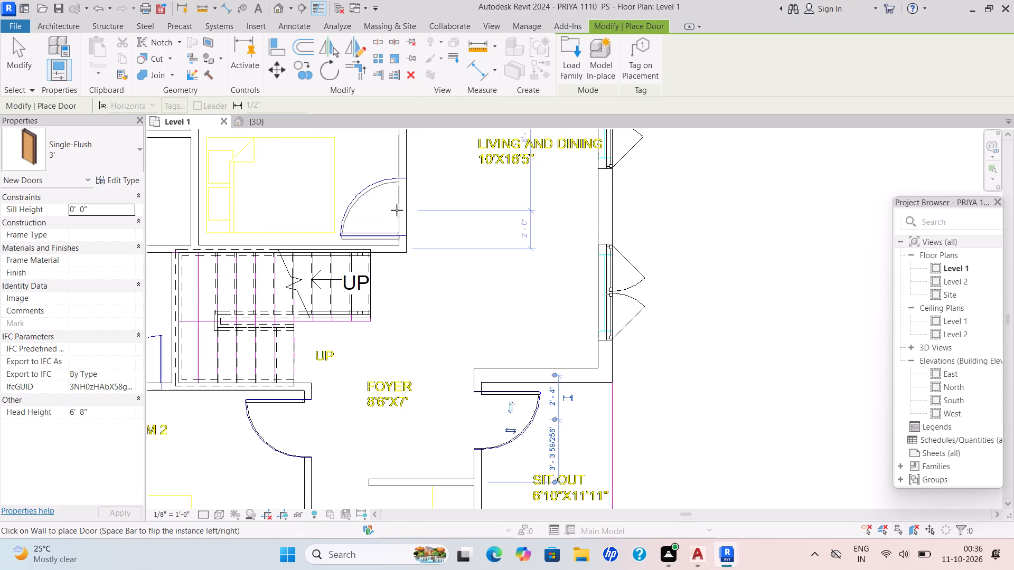
pyautogui.scroll(9, 393, 210)
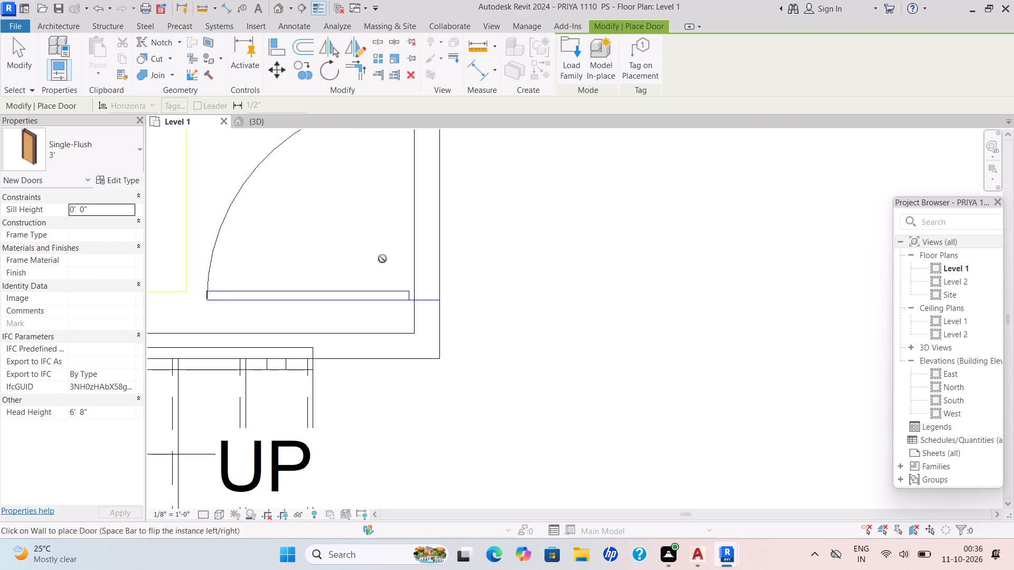
pyautogui.moveTo(373, 278); pyautogui.dragTo(366, 301, button='right')
pyautogui.scroll(-1, 372, 279)
pyautogui.moveTo(371, 283); pyautogui.dragTo(341, 379, button='middle')
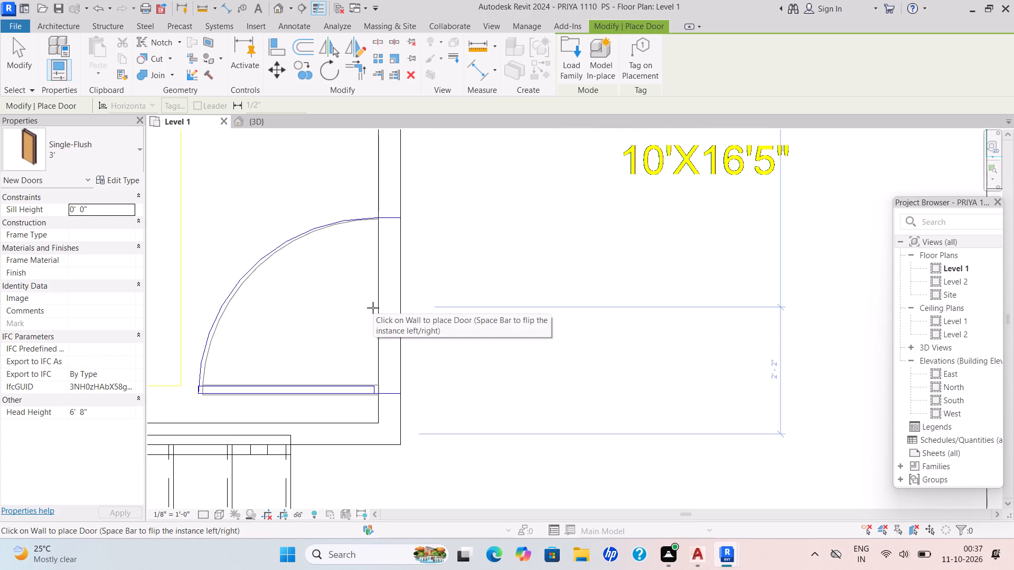
pyautogui.click(373, 308)
# Examine the ground floor plan for door openings still without a door, including the two toilets and the kitchen area.
pyautogui.scroll(-7, 606, 244)
pyautogui.scroll(-1, 389, 332)
pyautogui.moveTo(389, 330); pyautogui.dragTo(463, 278, button='middle')
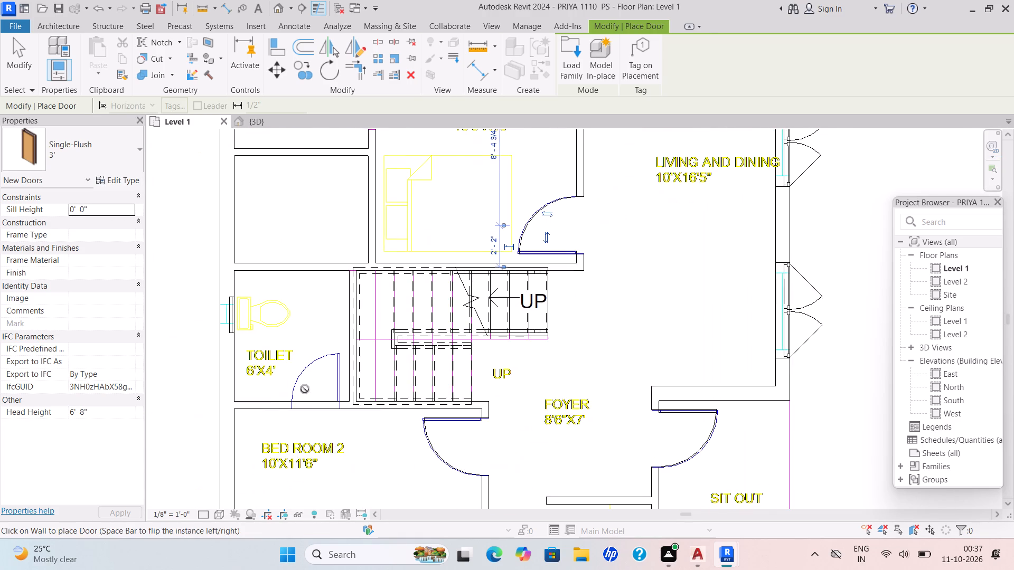
pyautogui.scroll(-2, 335, 355)
pyautogui.moveTo(335, 355); pyautogui.dragTo(336, 448, button='middle')
pyautogui.scroll(-3, 425, 294)
pyautogui.moveTo(425, 294); pyautogui.dragTo(434, 259, button='middle')
pyautogui.scroll(1, 436, 262)
pyautogui.moveTo(383, 446); pyautogui.dragTo(457, 260, button='middle')
pyautogui.scroll(-1, 383, 438)
pyautogui.scroll(3, 484, 335)
pyautogui.scroll(-5, 598, 310)
pyautogui.moveTo(600, 310); pyautogui.dragTo(597, 313, button='middle')
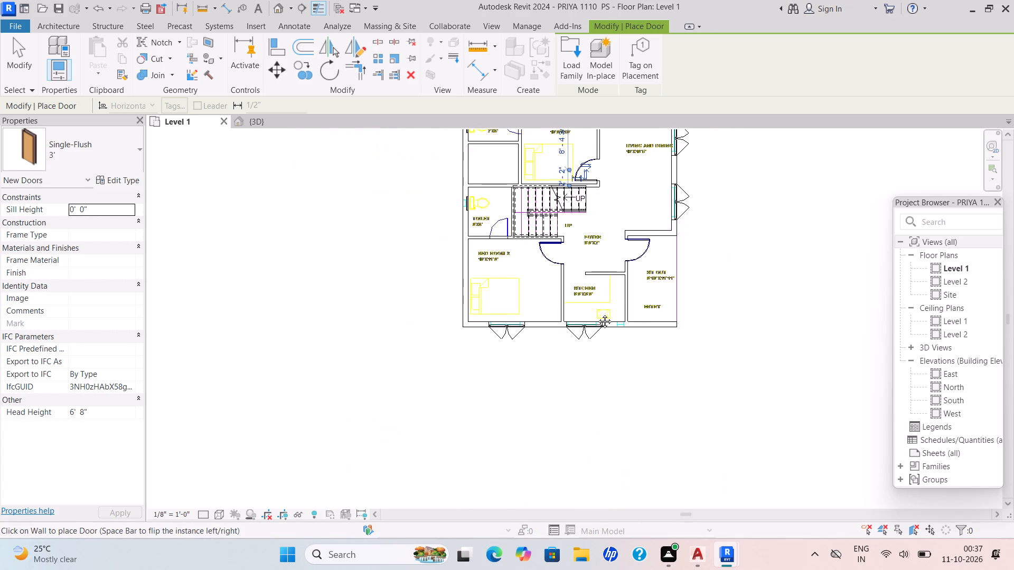
pyautogui.moveTo(597, 313); pyautogui.dragTo(438, 415, button='middle')
pyautogui.scroll(1, 522, 350)
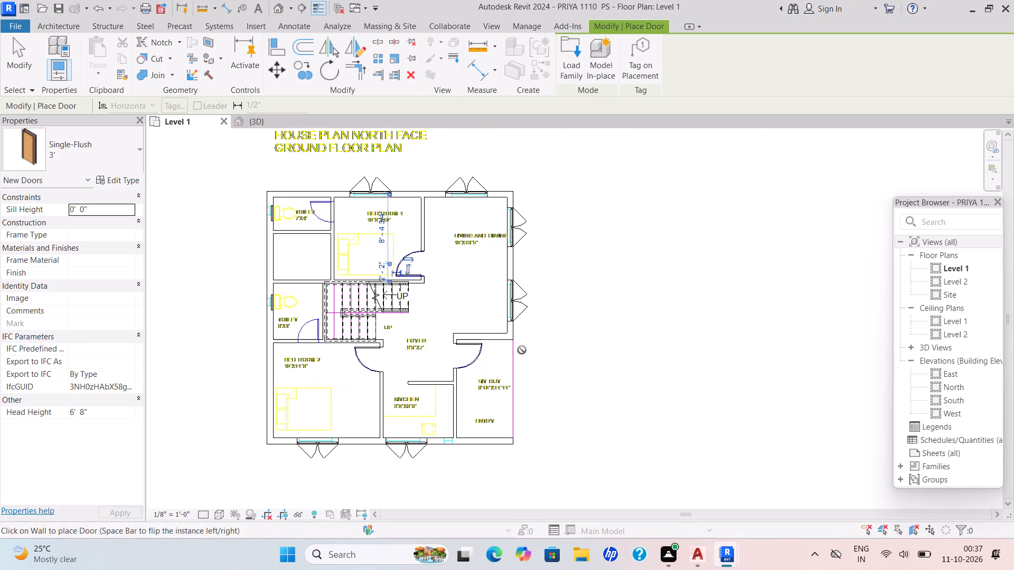
pyautogui.scroll(1, 523, 350)
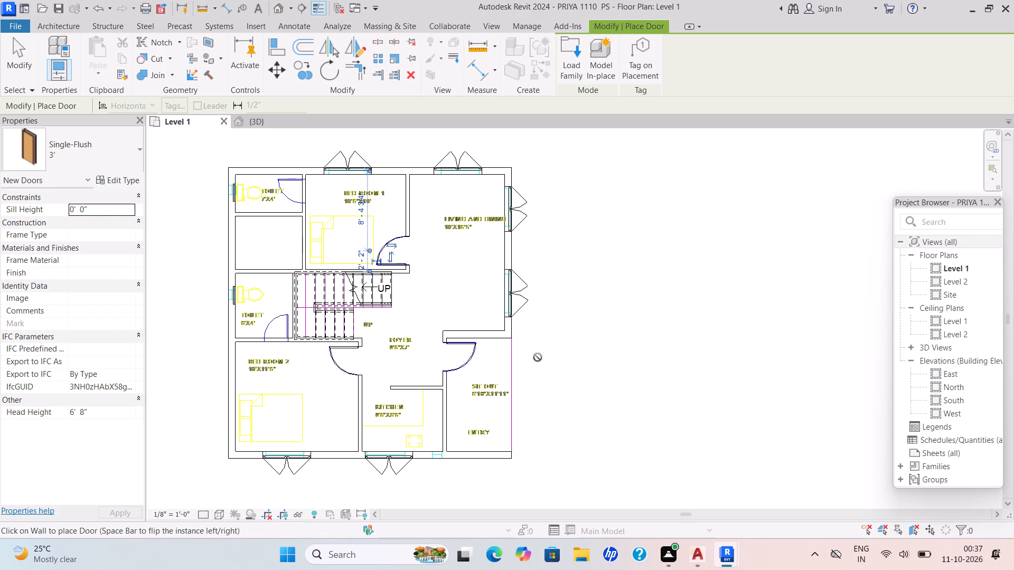
pyautogui.press('Escape')
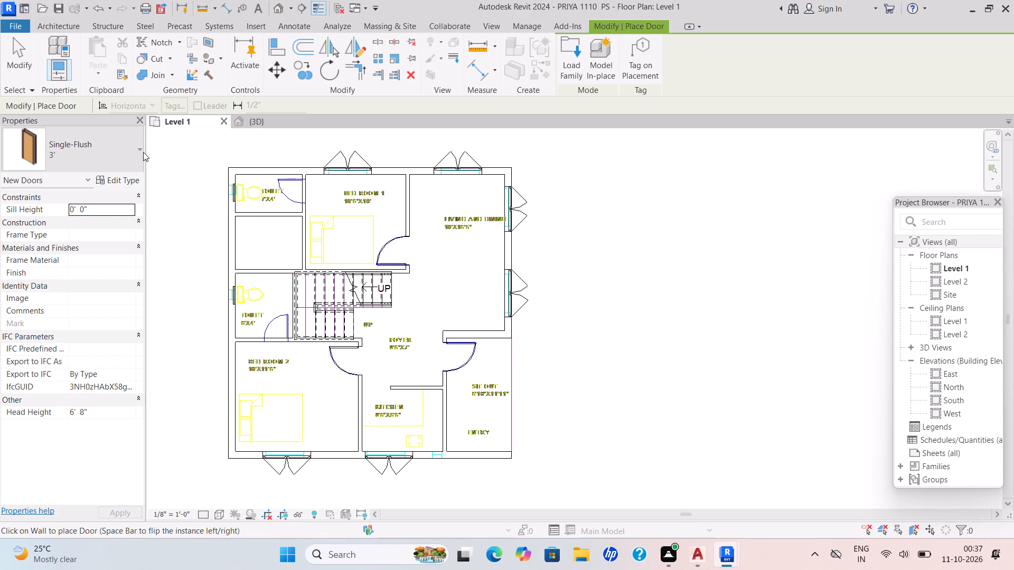
# Duplicate the Single-Flush 30" x 80" door type as DOOR 2'6", keeping its 2' 6" width.
pyautogui.click(143, 152)
pyautogui.click(62, 237)
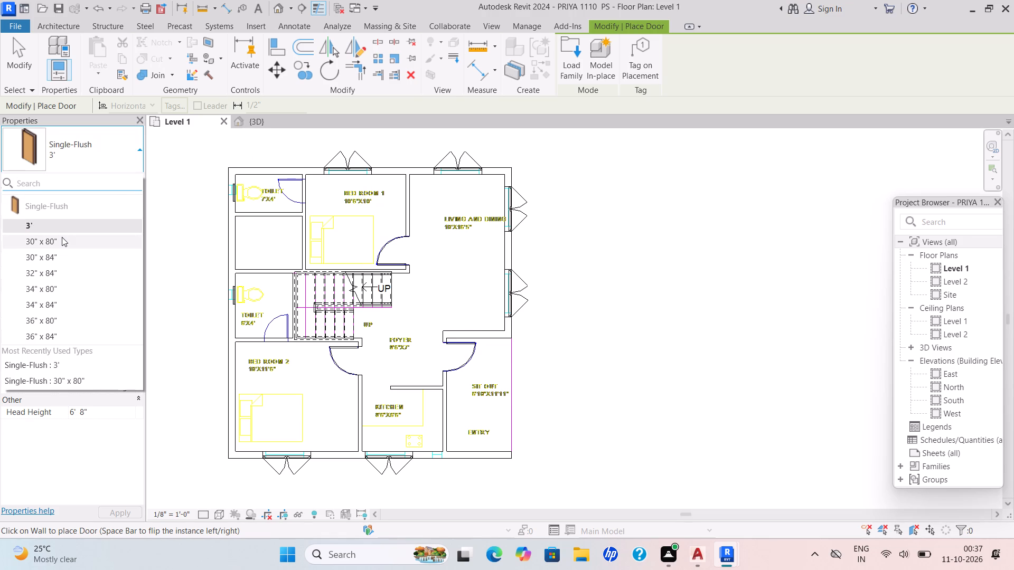
pyautogui.click(121, 182)
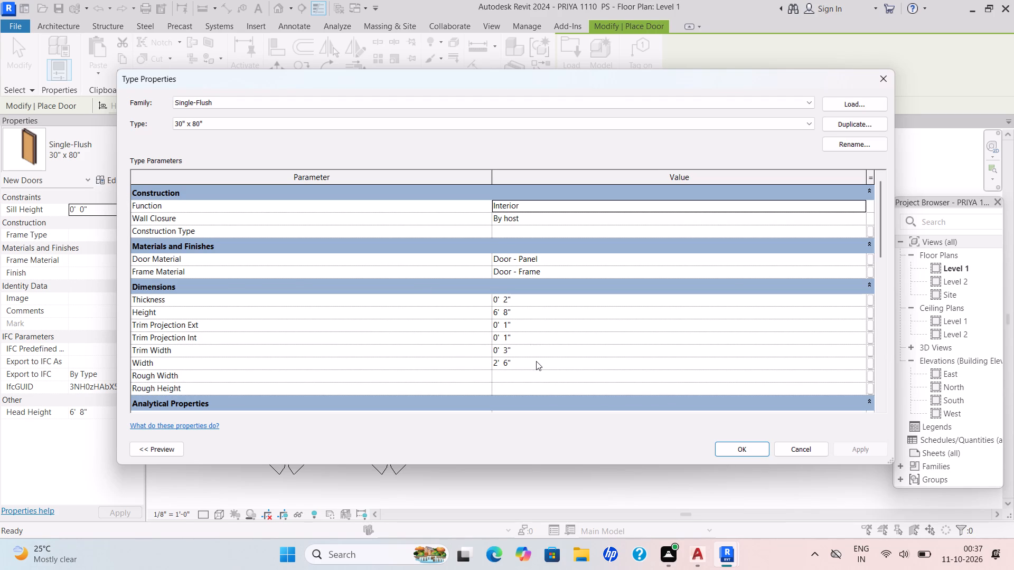
pyautogui.click(847, 125)
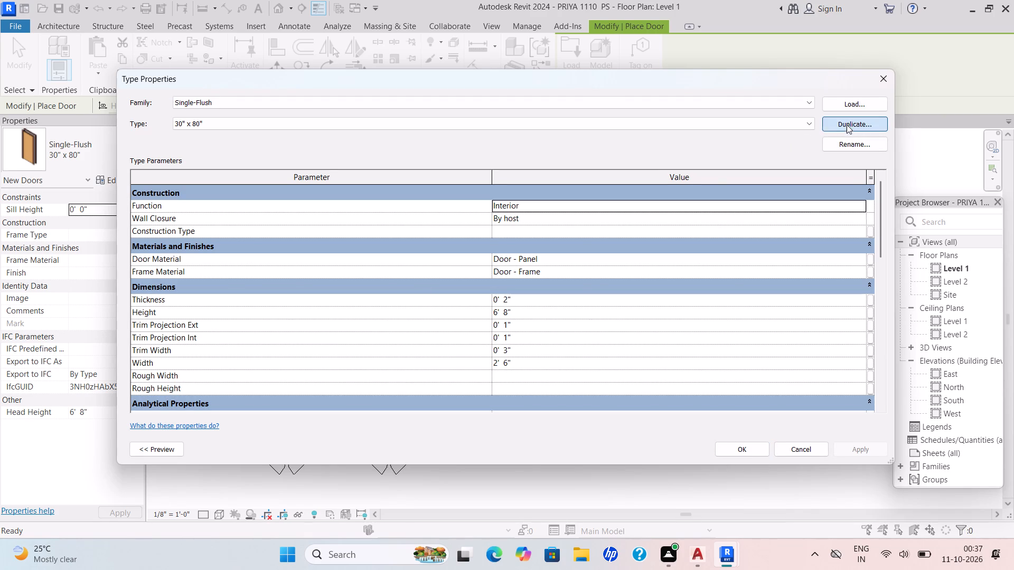
pyautogui.press('BackSpace')
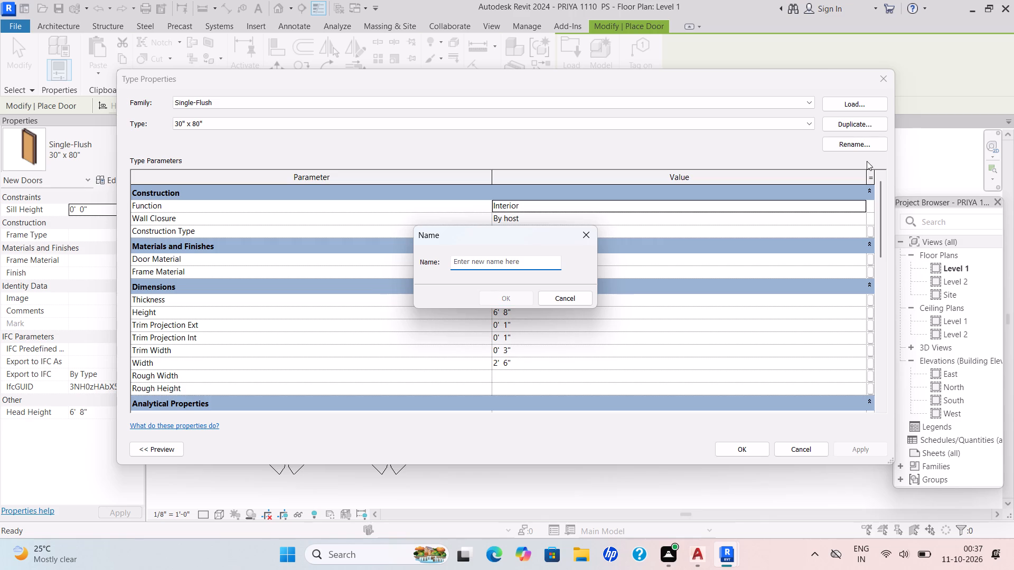
pyautogui.write('DOOR 2\'6"')
pyautogui.press('Return')
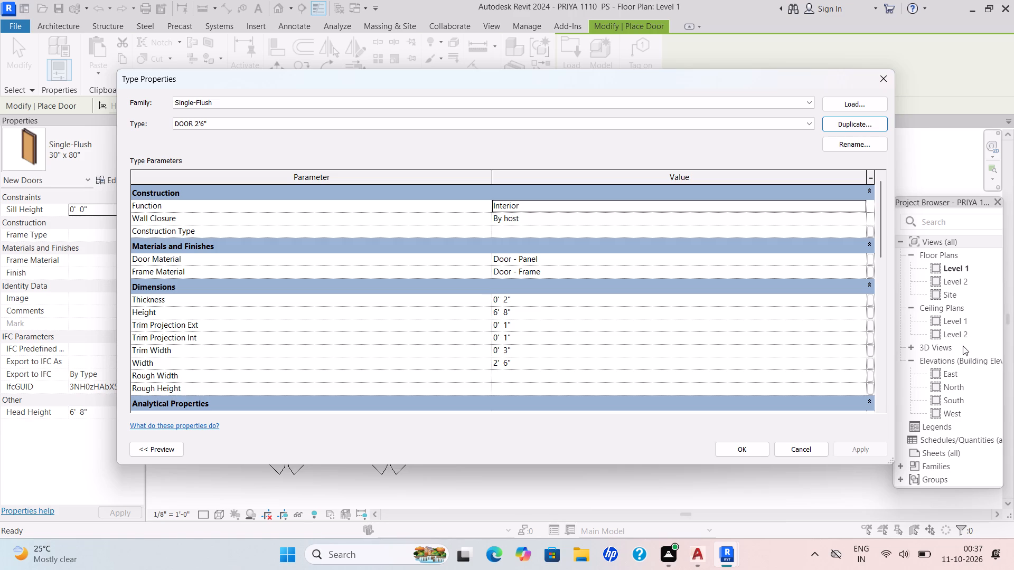
pyautogui.click(755, 453)
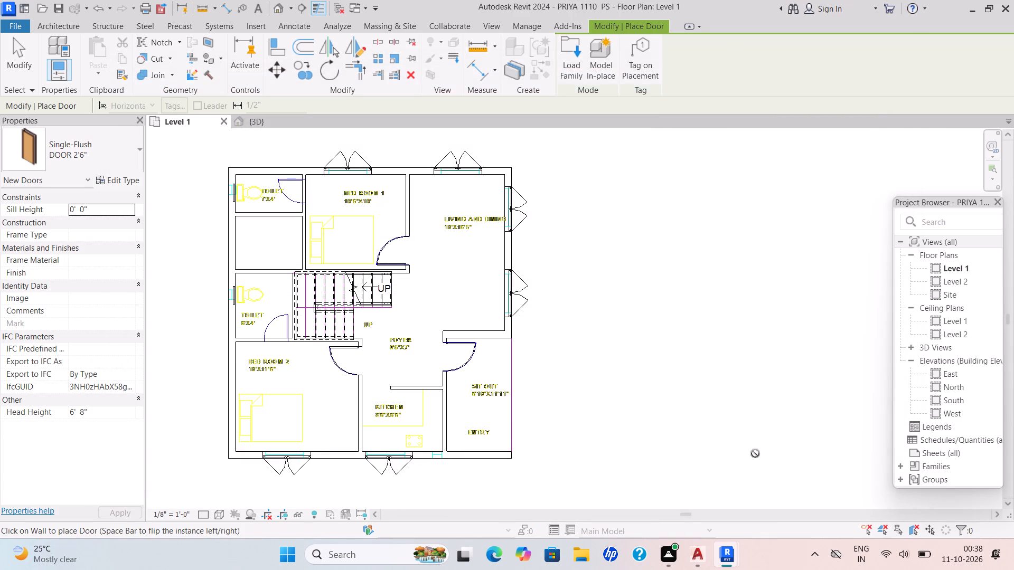
# Place a DOOR 2'6" in the wall between the 7'x4' Toilet and Bed Room 1, about 2'-1" below the upper wall, swinging into the toilet.
pyautogui.scroll(5, 296, 184)
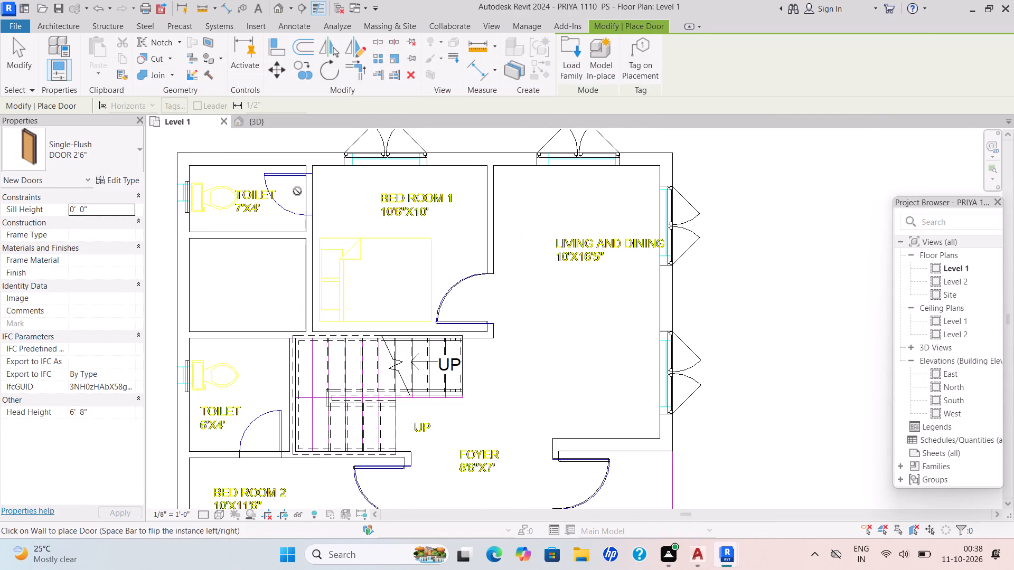
pyautogui.scroll(4, 302, 202)
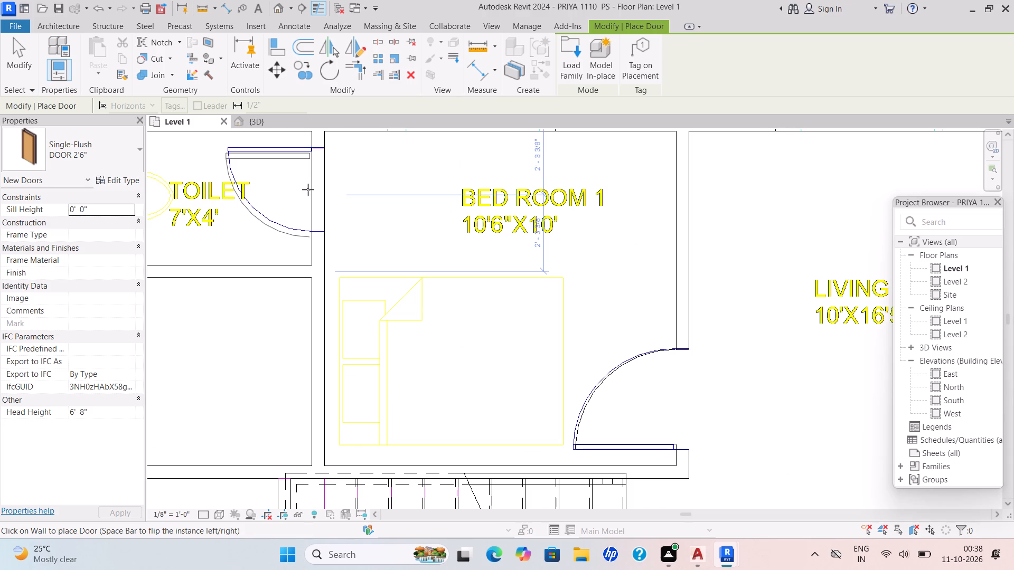
pyautogui.scroll(4, 309, 197)
pyautogui.moveTo(331, 252); pyautogui.dragTo(334, 328, button='middle')
pyautogui.scroll(1, 334, 328)
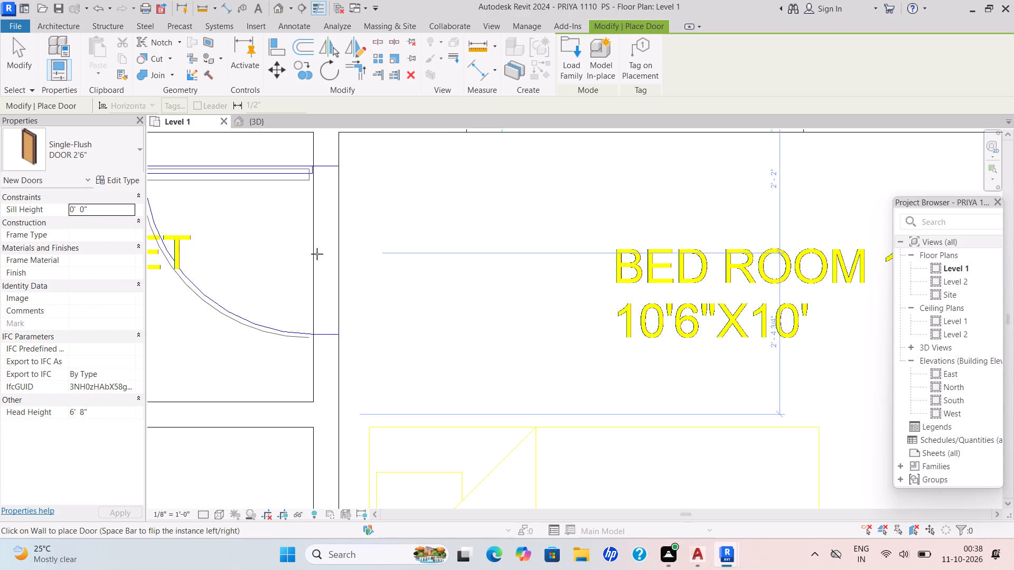
pyautogui.click(314, 249)
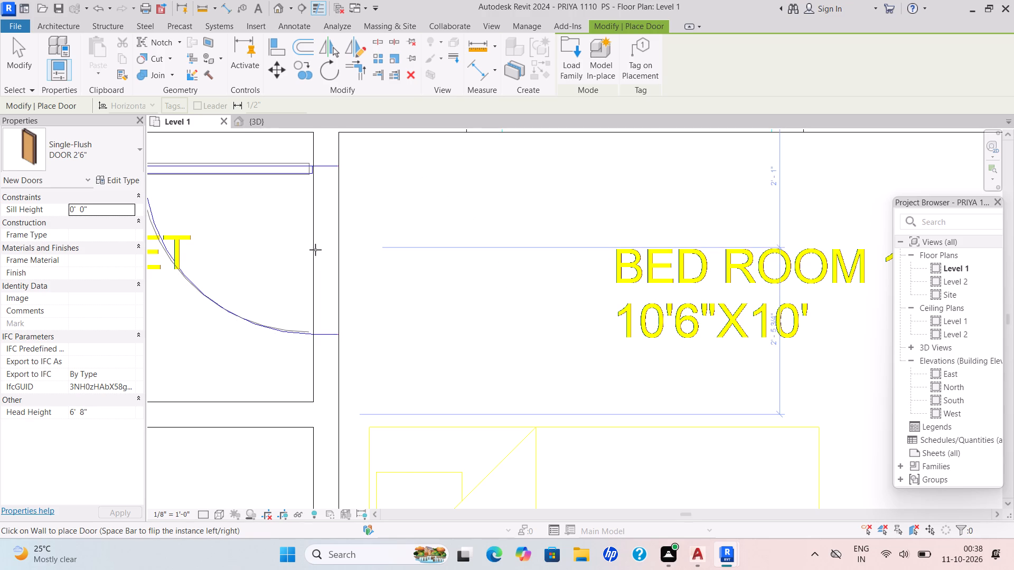
# Place a DOOR 2'6" in the wall between the 6'x4' Toilet and Bed Room 2, about 1'-11" from the stair-side wall, swinging into the toilet.
pyautogui.scroll(-5, 416, 234)
pyautogui.scroll(-4, 463, 301)
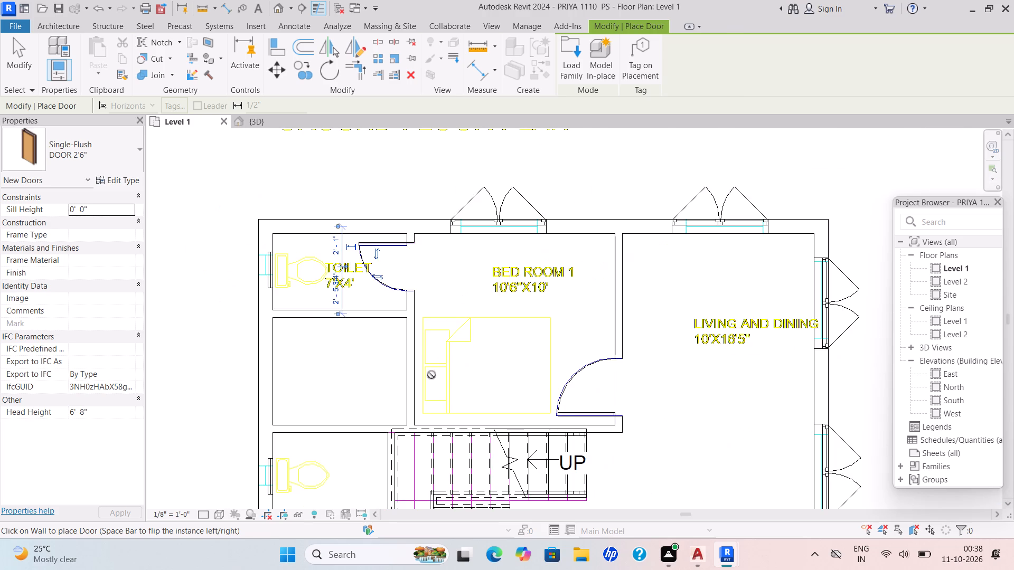
pyautogui.scroll(-1, 431, 376)
pyautogui.moveTo(431, 376); pyautogui.dragTo(443, 237, button='middle')
pyautogui.scroll(-1, 439, 252)
pyautogui.scroll(3, 378, 386)
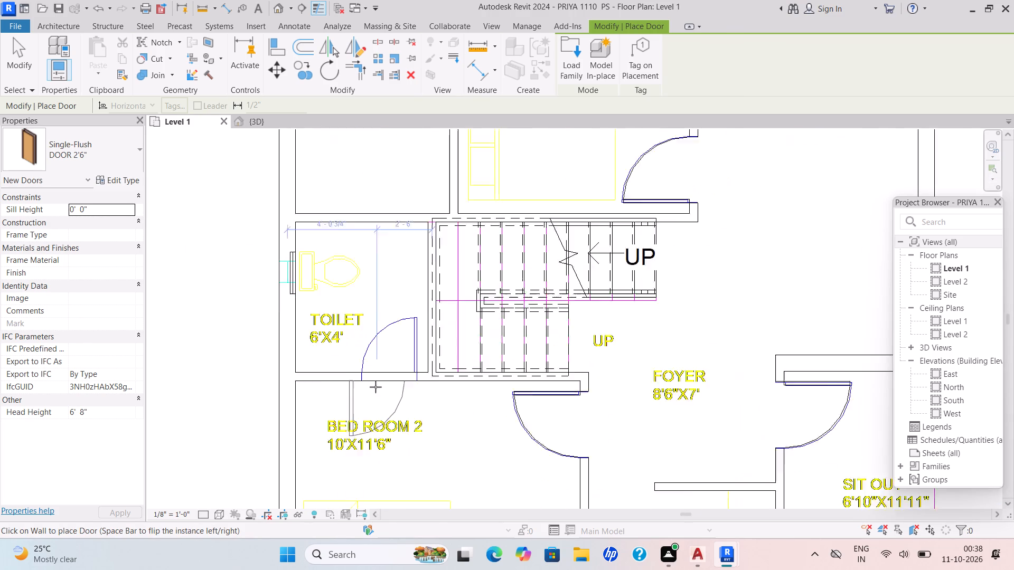
pyautogui.scroll(1, 375, 387)
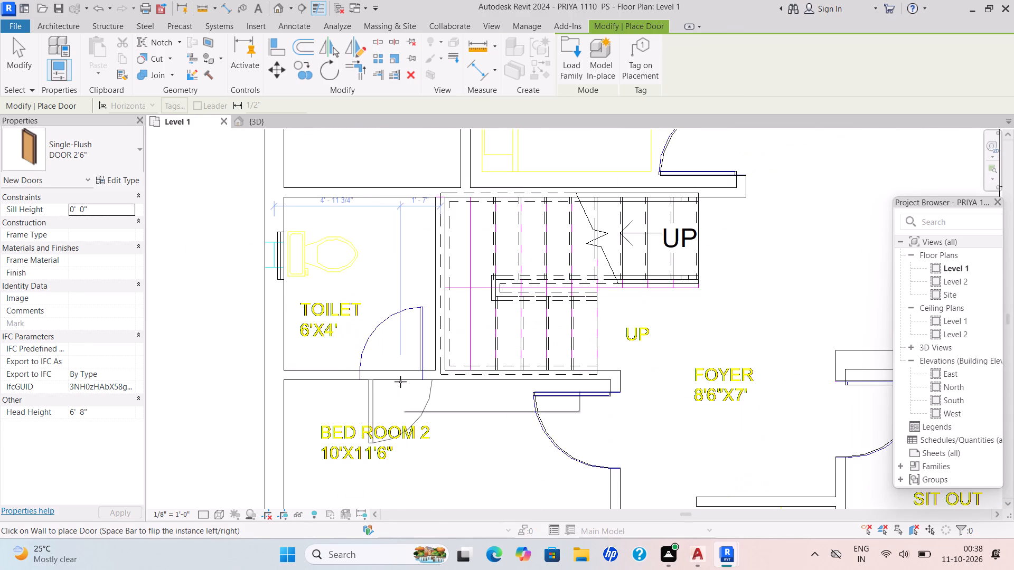
pyautogui.press('space')
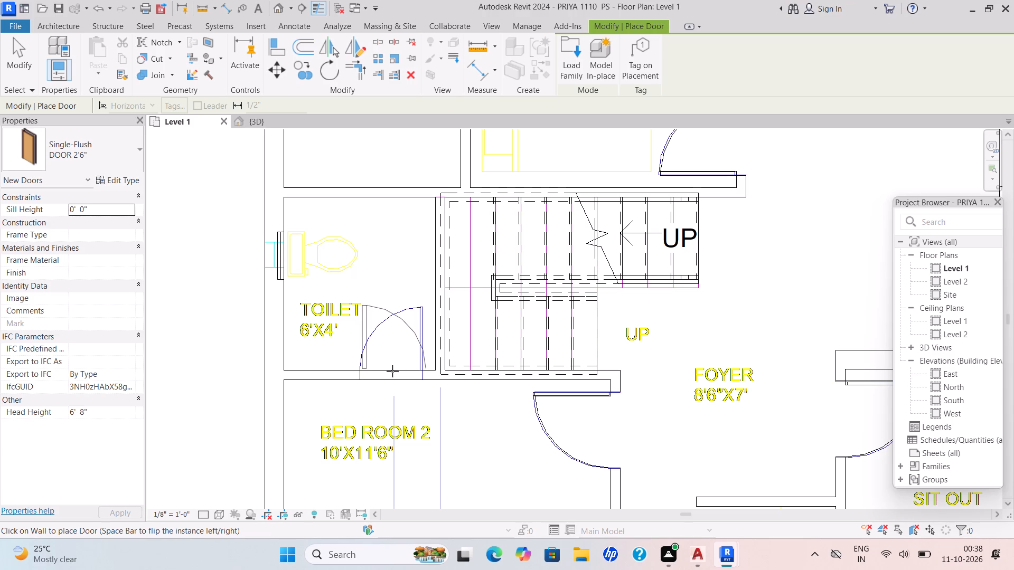
pyautogui.press('space')
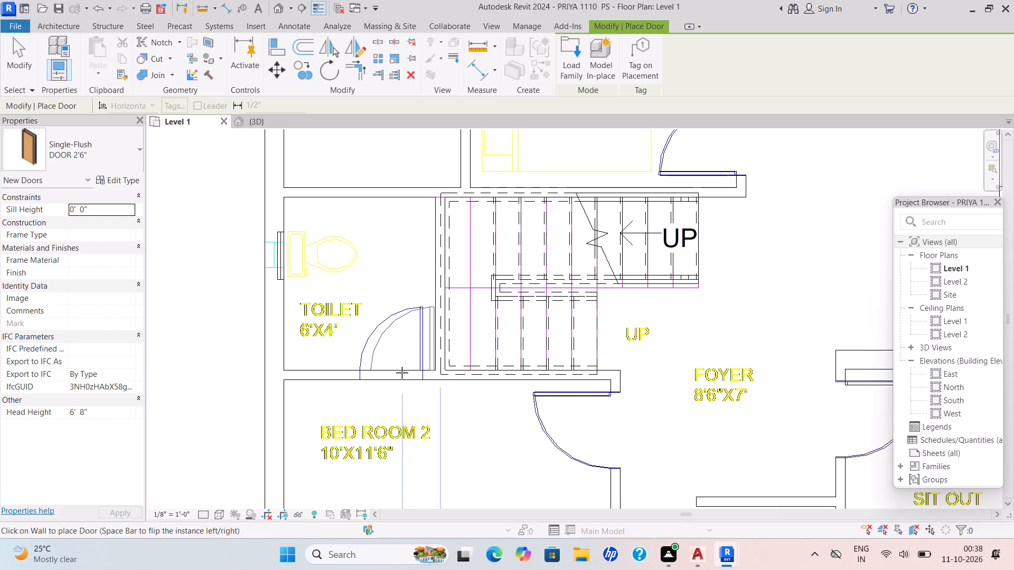
pyautogui.scroll(4, 396, 370)
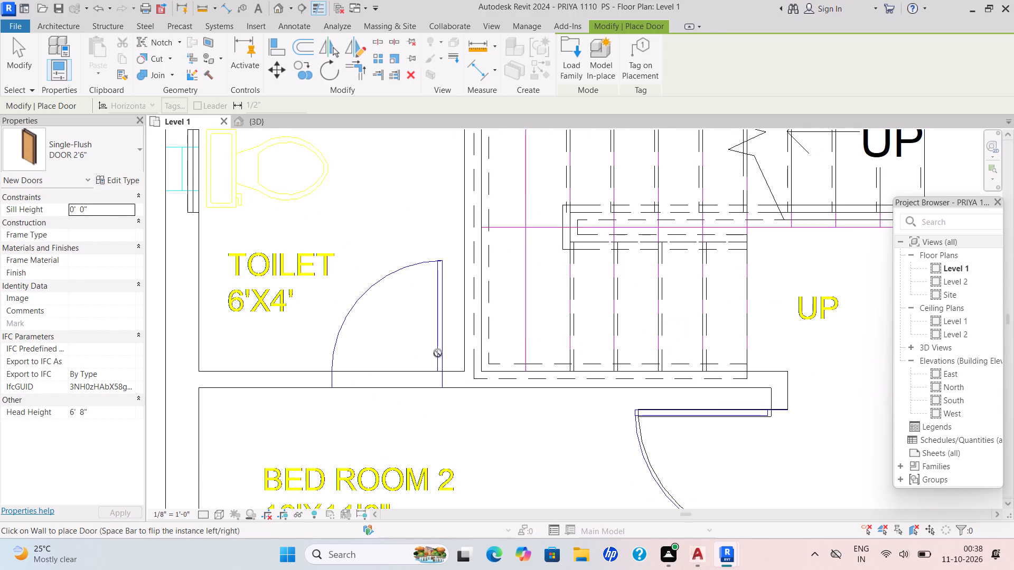
pyautogui.click(390, 372)
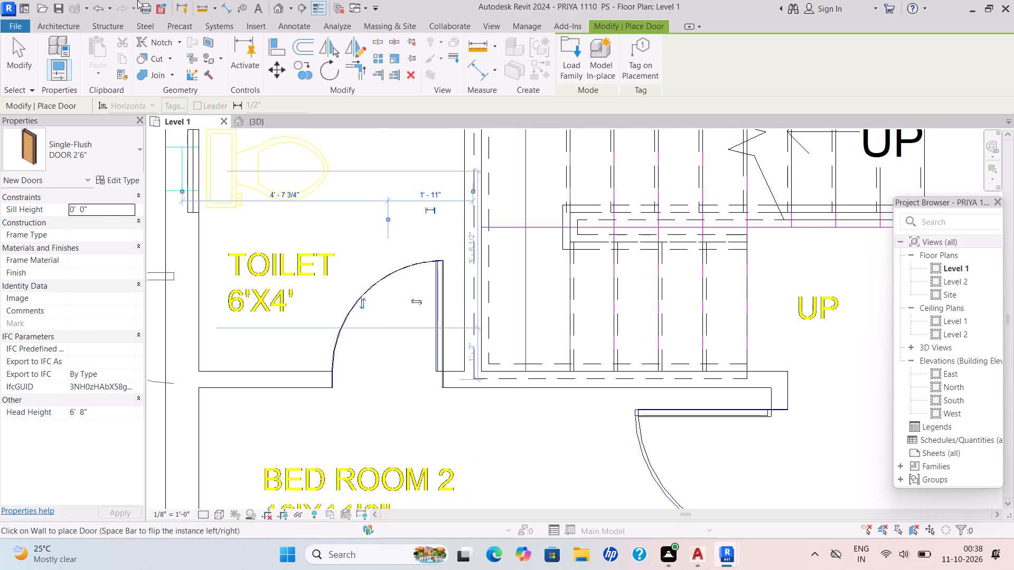
# Save the project and end door placement.
pyautogui.click(14, 23)
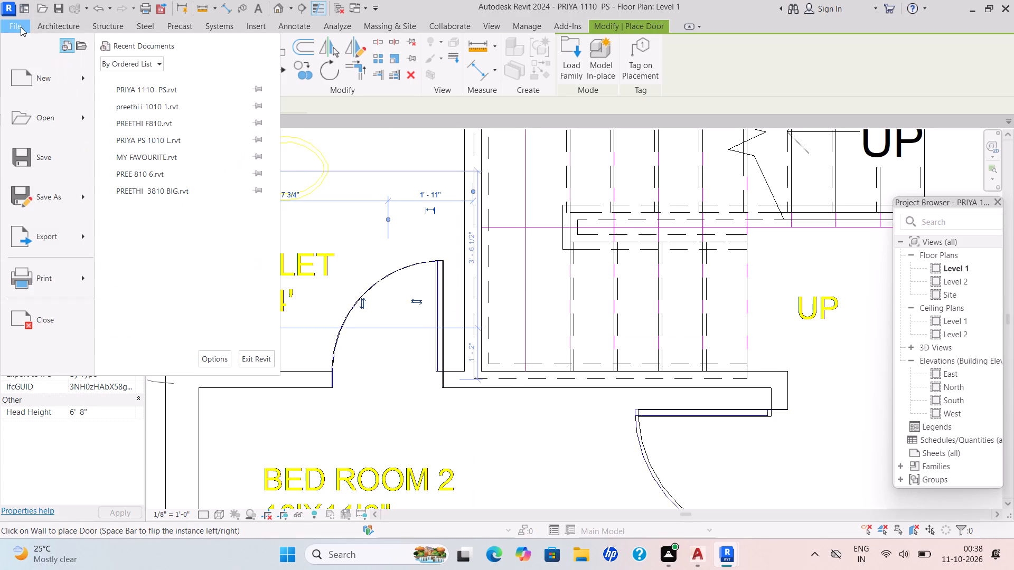
pyautogui.click(43, 160)
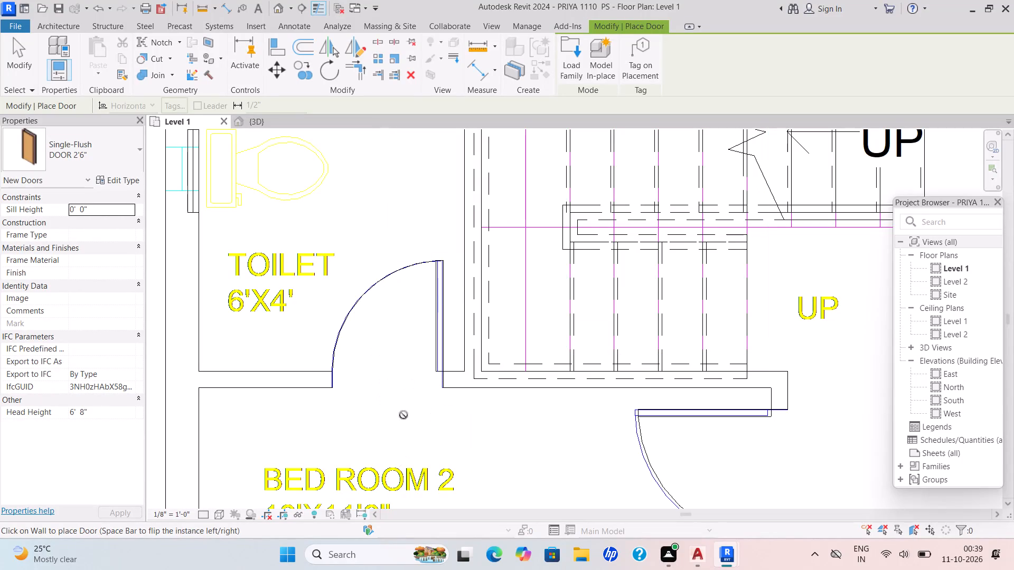
pyautogui.press('Escape')
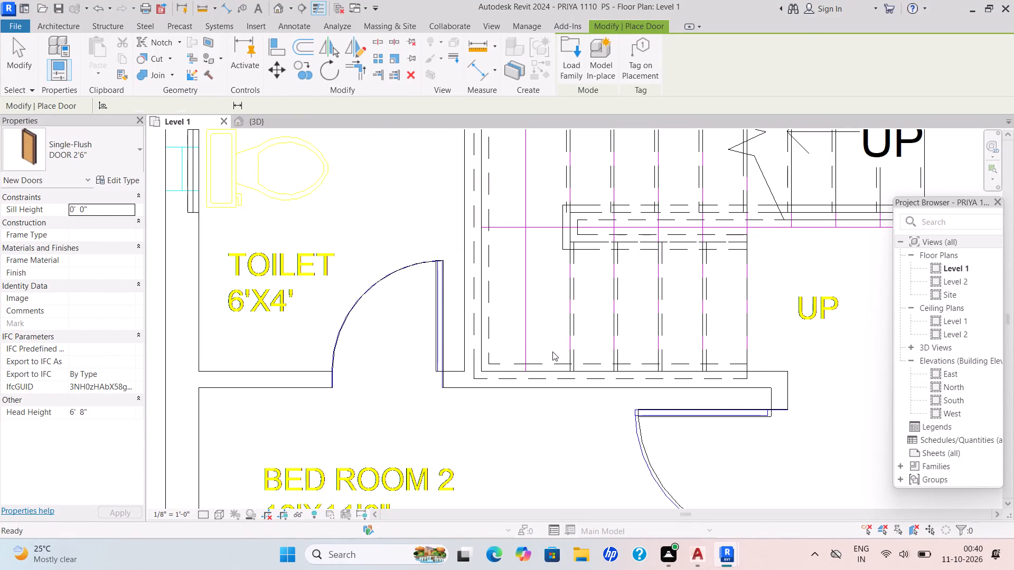
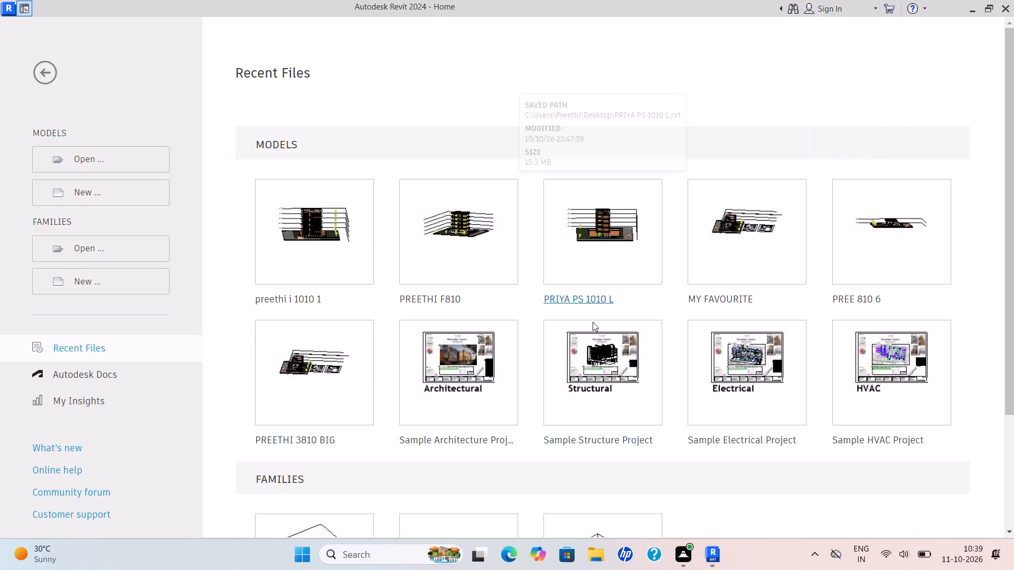
# Open the existing project PRIYA 1110 PS from the Desktop folder.
pyautogui.click(108, 170)
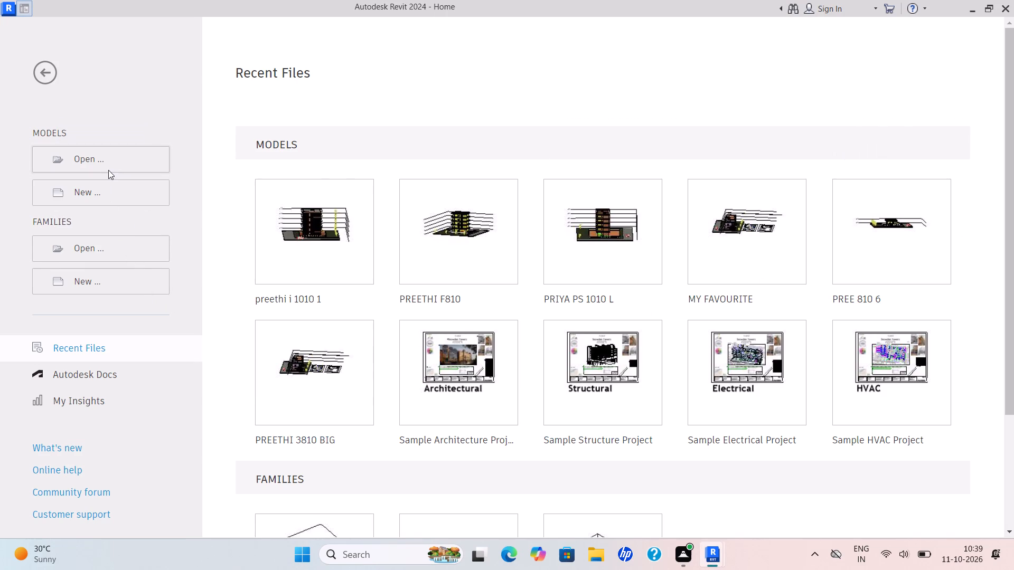
pyautogui.doubleClick(310, 378)
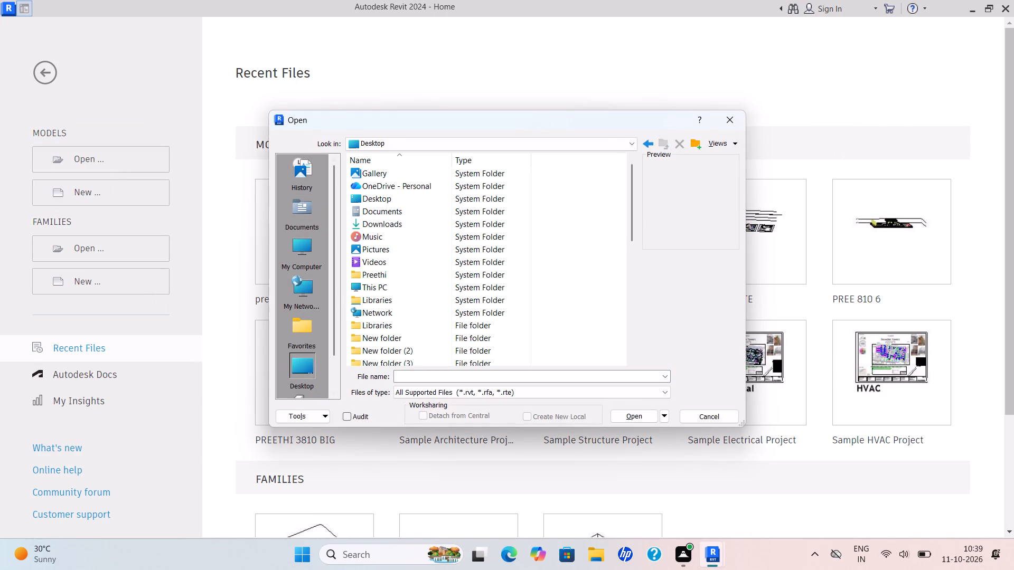
pyautogui.click(482, 382)
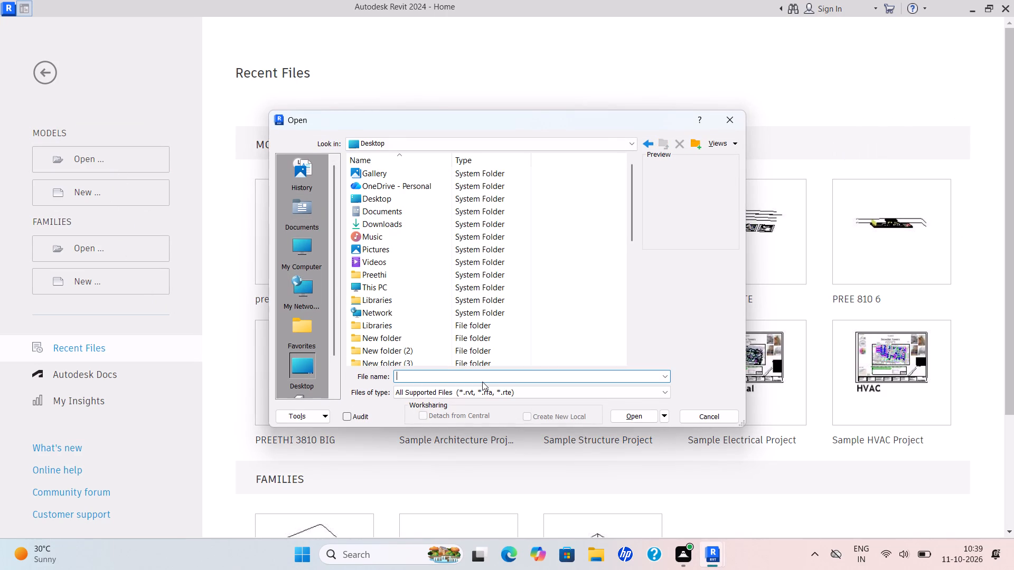
pyautogui.write('priya 11')
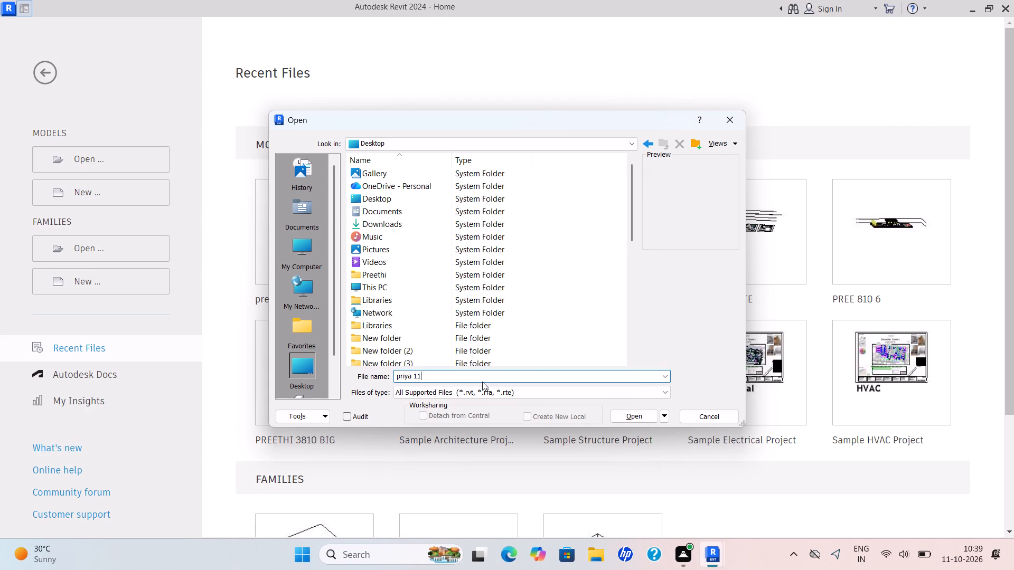
pyautogui.write('10')
pyautogui.scroll(-7, 420, 309)
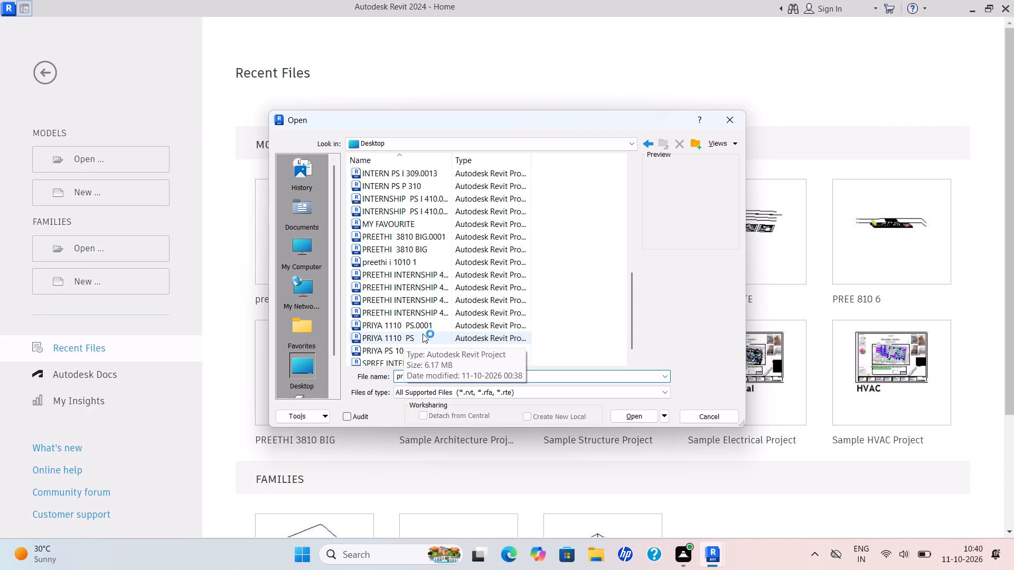
pyautogui.scroll(-2, 422, 334)
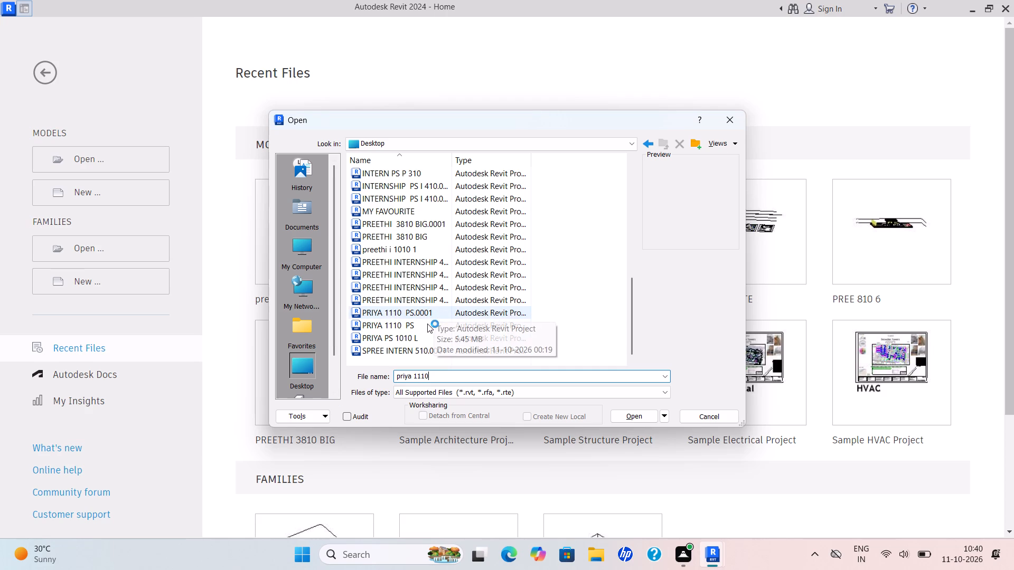
pyautogui.doubleClick(426, 327)
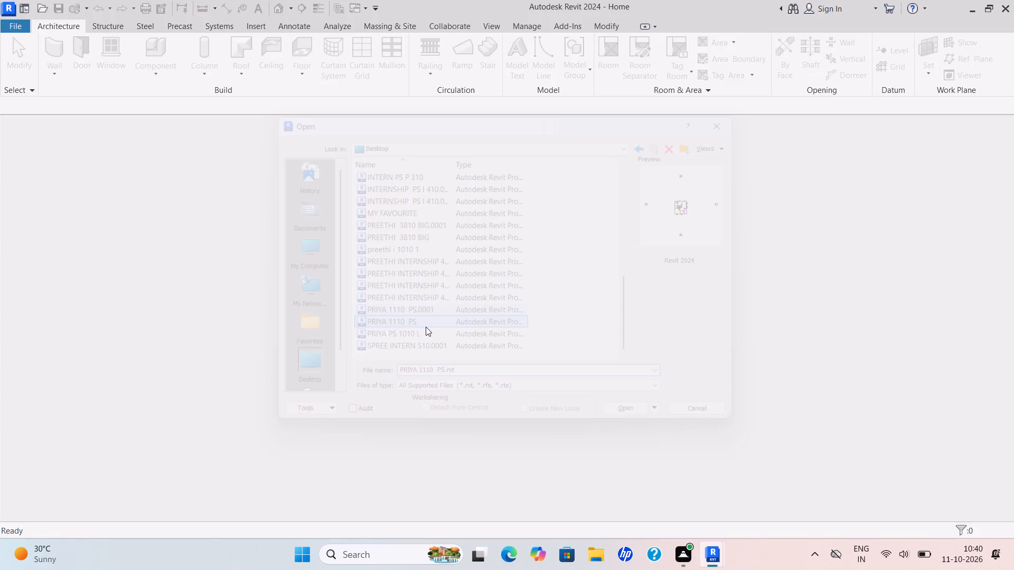
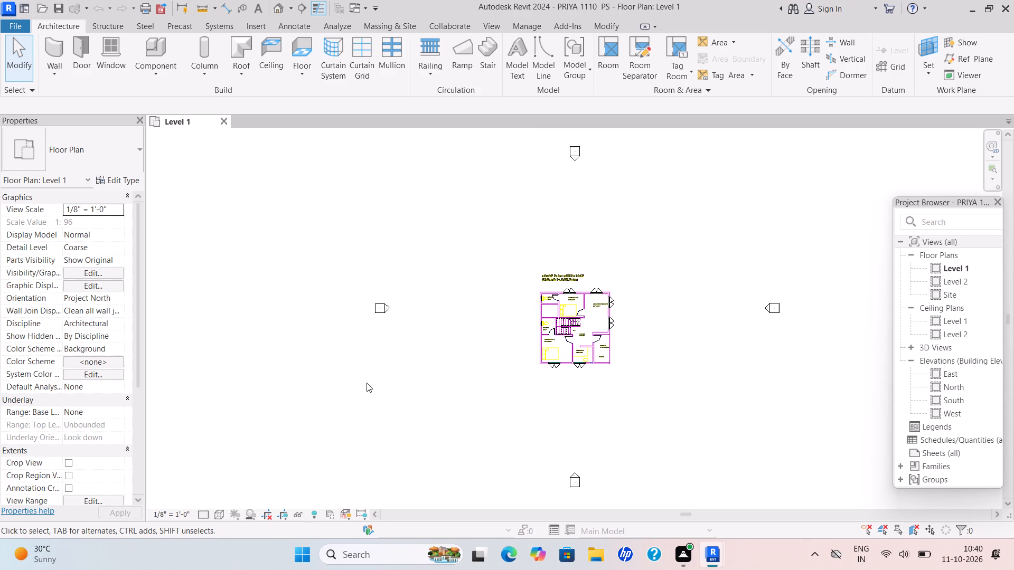
# Examine the Level 1 plan and the 3D house model from several angles, including walls, doors, windows and stairs.
pyautogui.scroll(8, 609, 318)
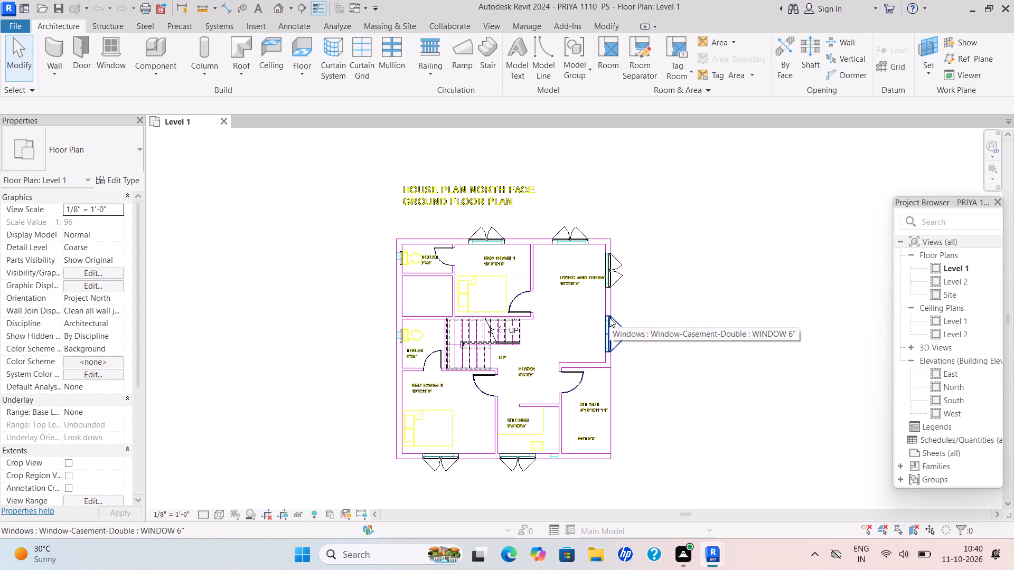
pyautogui.scroll(3, 609, 318)
pyautogui.click(275, 7)
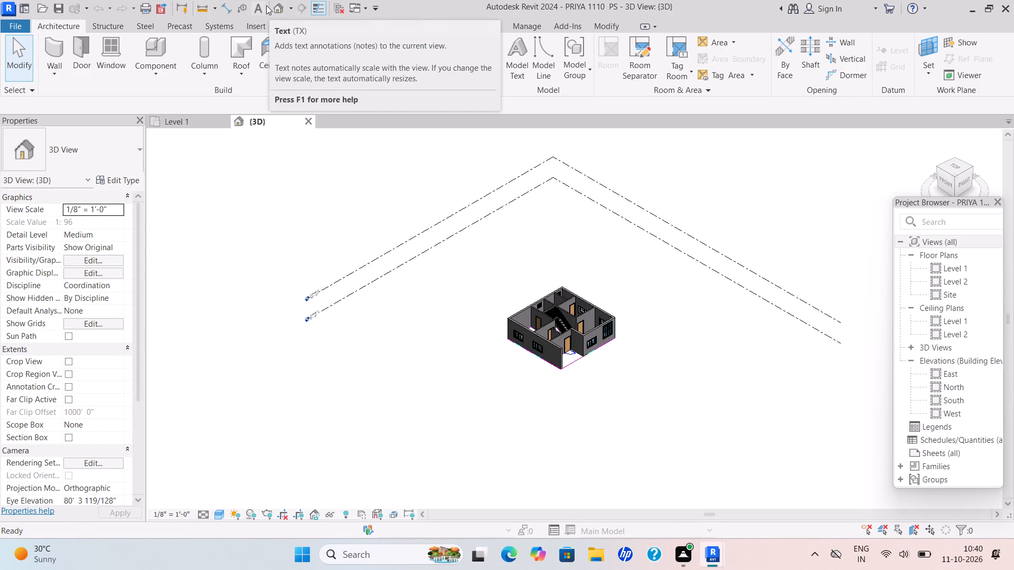
pyautogui.scroll(-2, 542, 61)
pyautogui.scroll(9, 572, 267)
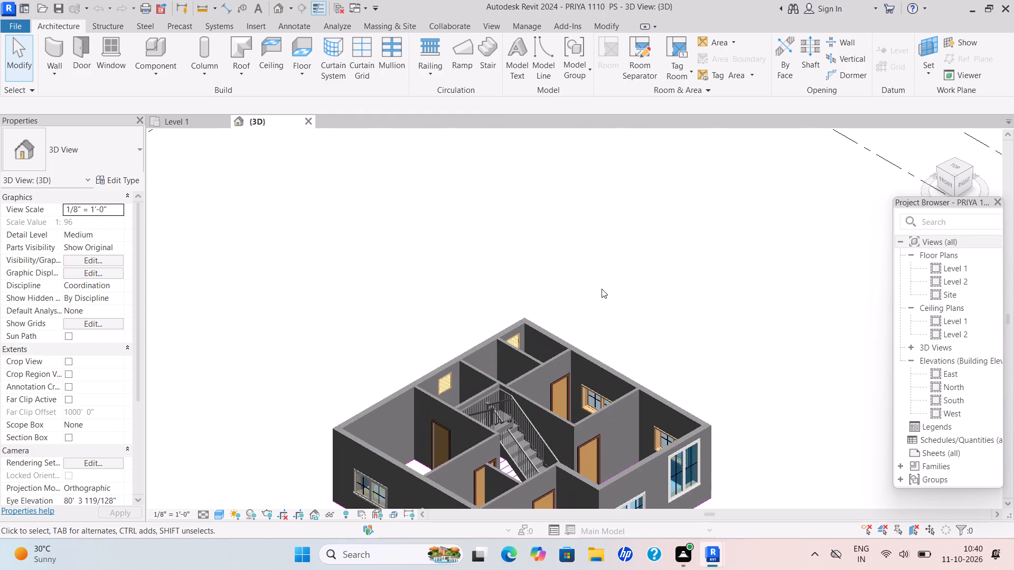
pyautogui.scroll(1, 607, 291)
pyautogui.scroll(-2, 609, 292)
pyautogui.moveTo(609, 291); pyautogui.dragTo(650, 187, button='middle')
pyautogui.scroll(-2, 642, 262)
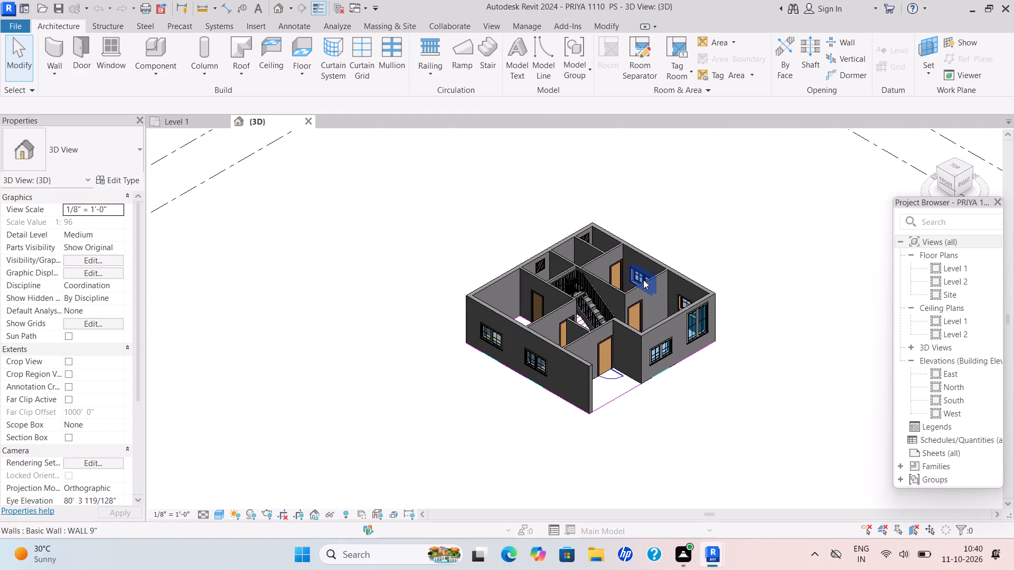
pyautogui.scroll(1, 648, 300)
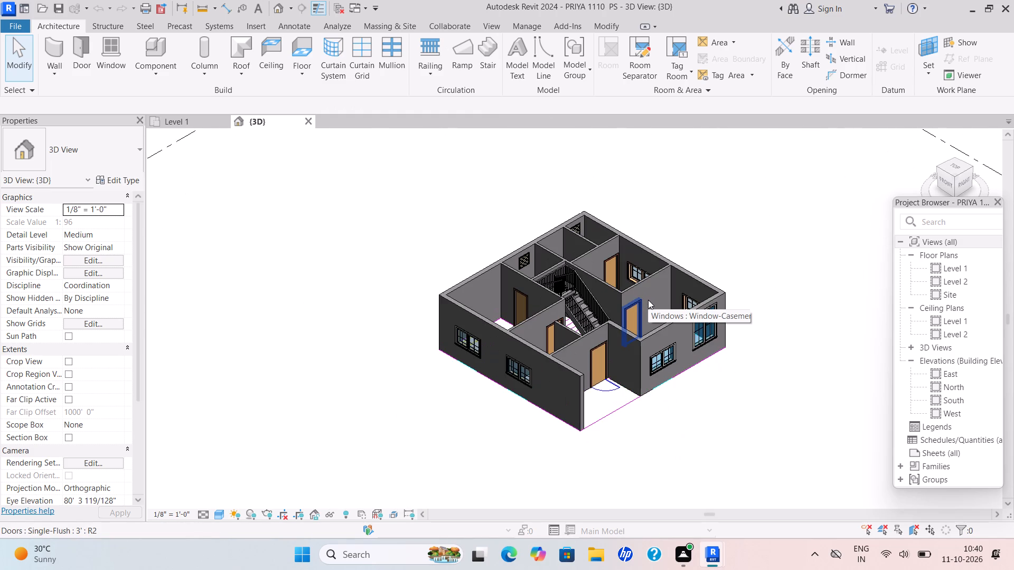
pyautogui.keyDown('shift'); pyautogui.moveTo(651, 331); pyautogui.dragTo(688, 291, button='middle'); pyautogui.keyUp('shift')
pyautogui.keyDown('shift'); pyautogui.scroll(1, 691, 287); pyautogui.keyUp('shift')
pyautogui.keyDown('shift'); pyautogui.moveTo(670, 318); pyautogui.dragTo(599, 302, button='middle'); pyautogui.keyUp('shift')
pyautogui.scroll(1, 651, 317)
pyautogui.moveTo(651, 317); pyautogui.dragTo(572, 337, button='middle')
pyautogui.scroll(3, 603, 312)
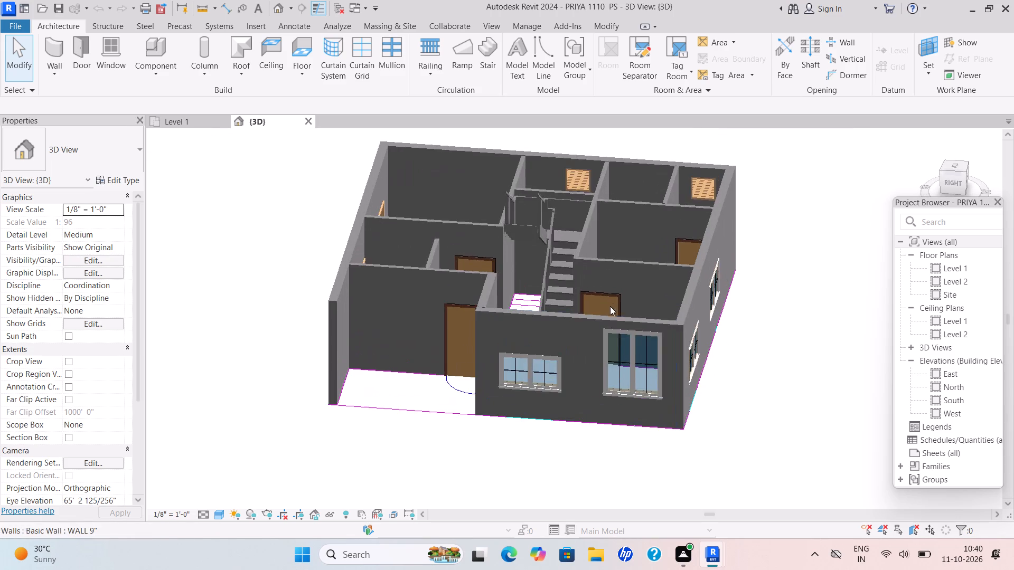
pyautogui.keyDown('shift'); pyautogui.moveTo(623, 286); pyautogui.dragTo(641, 225, button='middle'); pyautogui.keyUp('shift')
pyautogui.scroll(1, 637, 222)
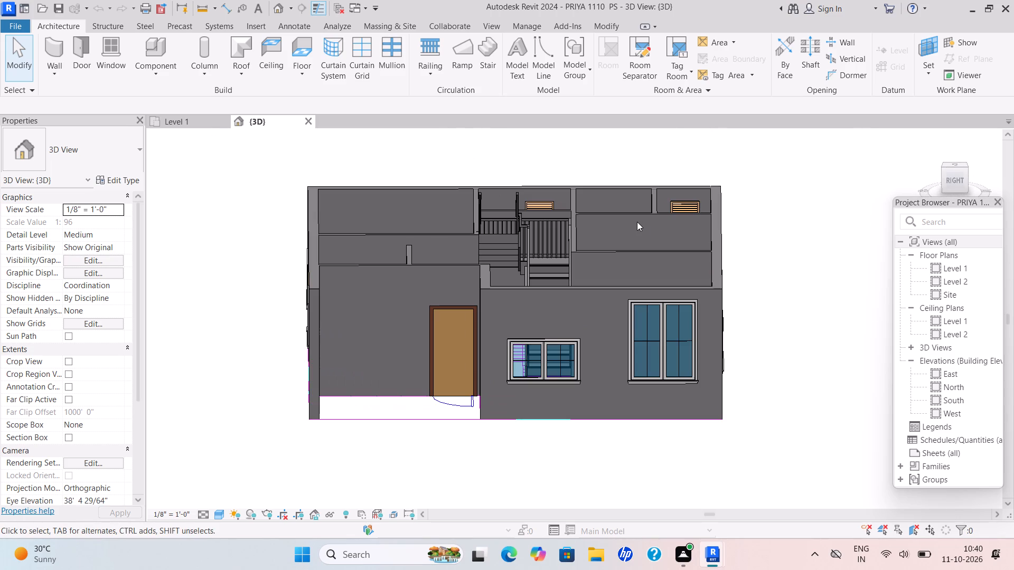
pyautogui.scroll(2, 637, 246)
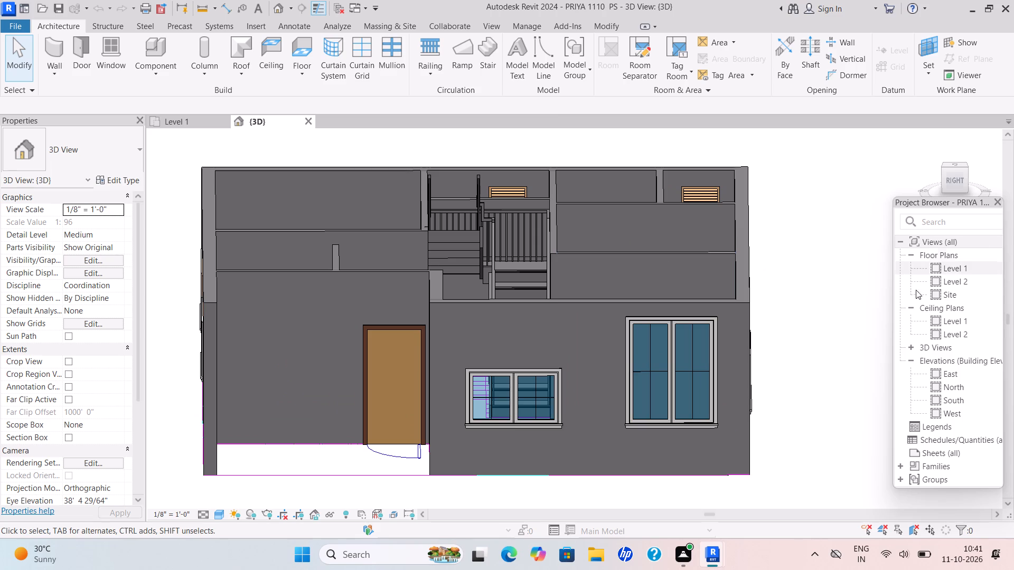
pyautogui.scroll(-3, 914, 290)
pyautogui.scroll(-3, 534, 254)
pyautogui.scroll(4, 524, 261)
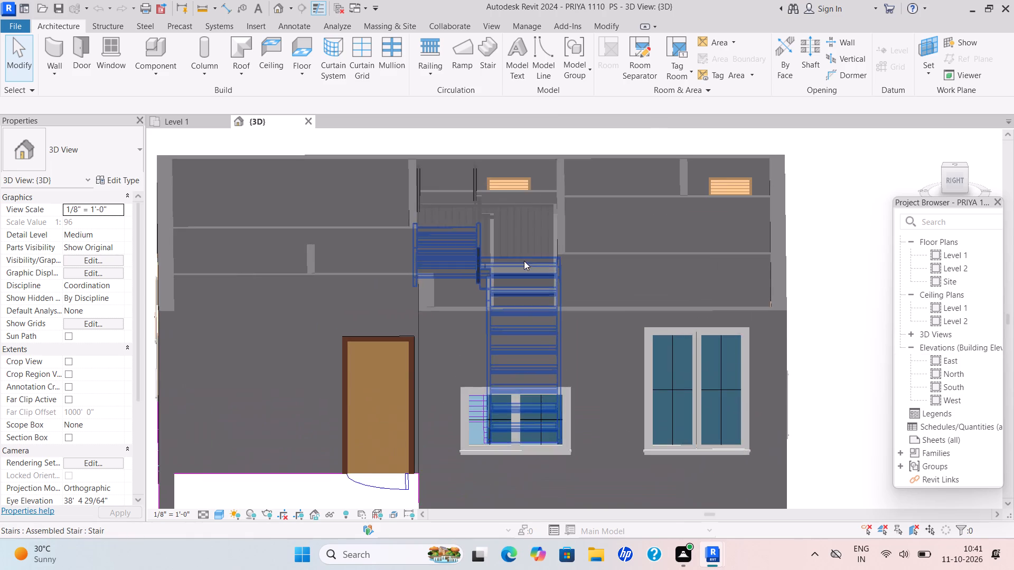
# Return to the Level 1 floor plan and set its visual style to Wireframe.
pyautogui.click(194, 123)
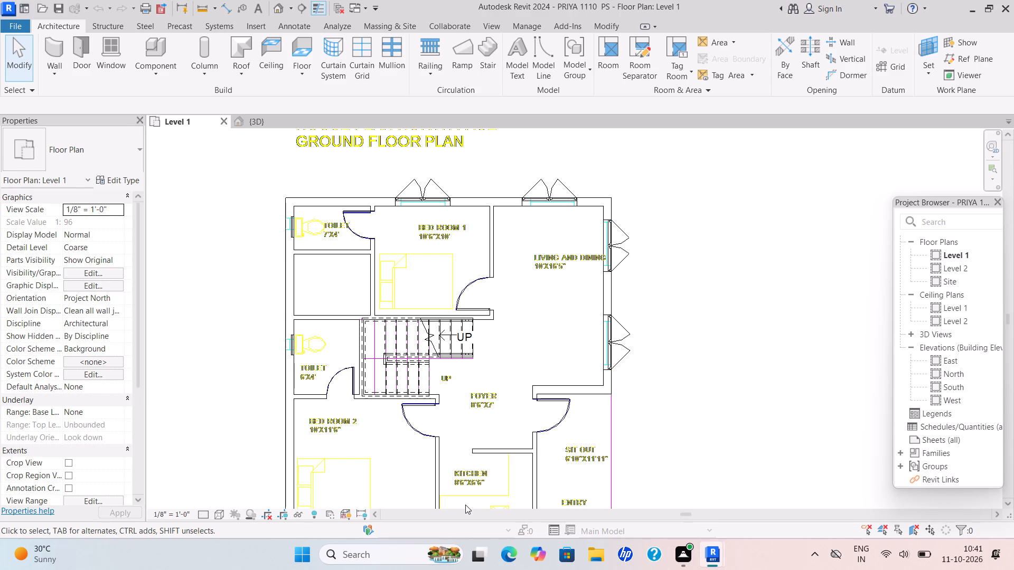
pyautogui.click(213, 516)
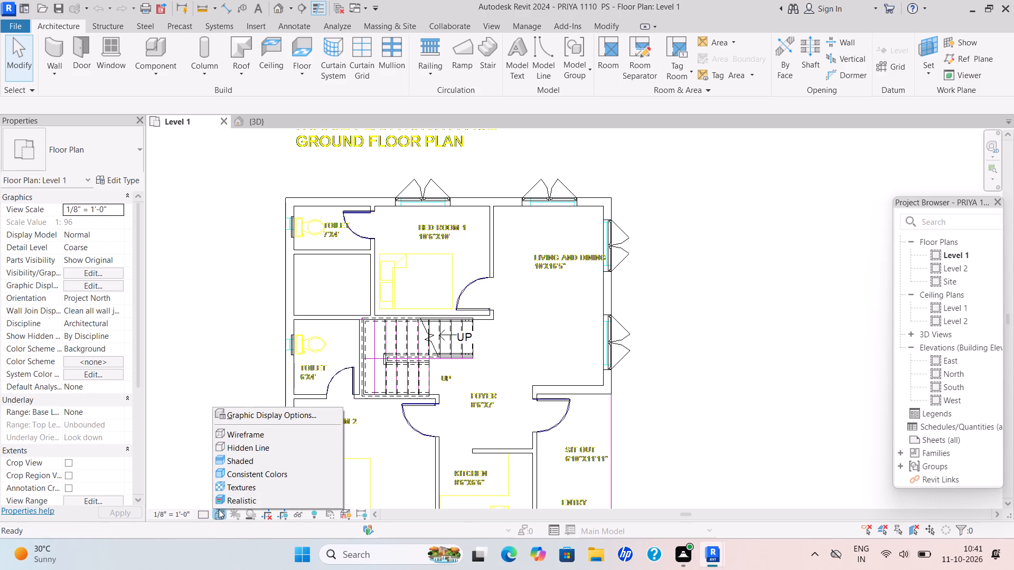
pyautogui.click(265, 432)
# Start placing a component and load the Bed_17739 family from the beds folder inside Documents > SHUBHAM CITY.
pyautogui.scroll(-5, 346, 402)
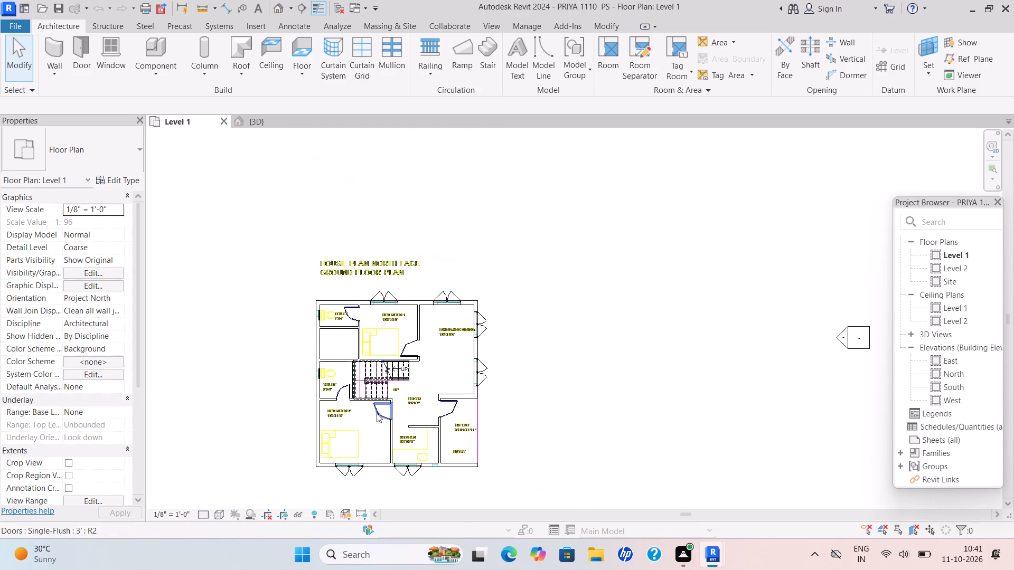
pyautogui.moveTo(379, 405); pyautogui.dragTo(405, 306, button='middle')
pyautogui.scroll(8, 403, 349)
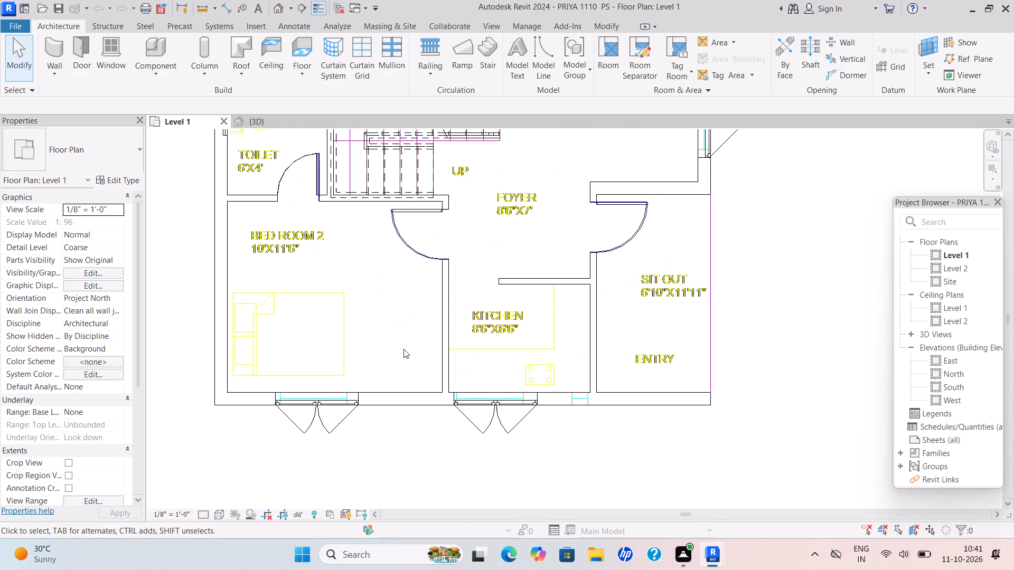
pyautogui.scroll(-1, 403, 349)
pyautogui.moveTo(395, 366); pyautogui.dragTo(352, 437, button='middle')
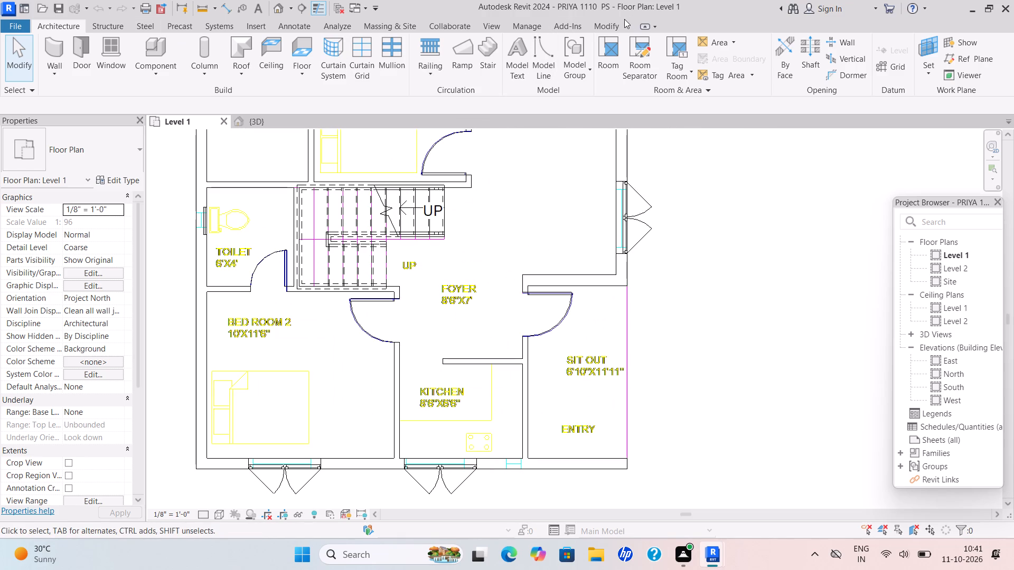
pyautogui.click(163, 74)
pyautogui.click(175, 89)
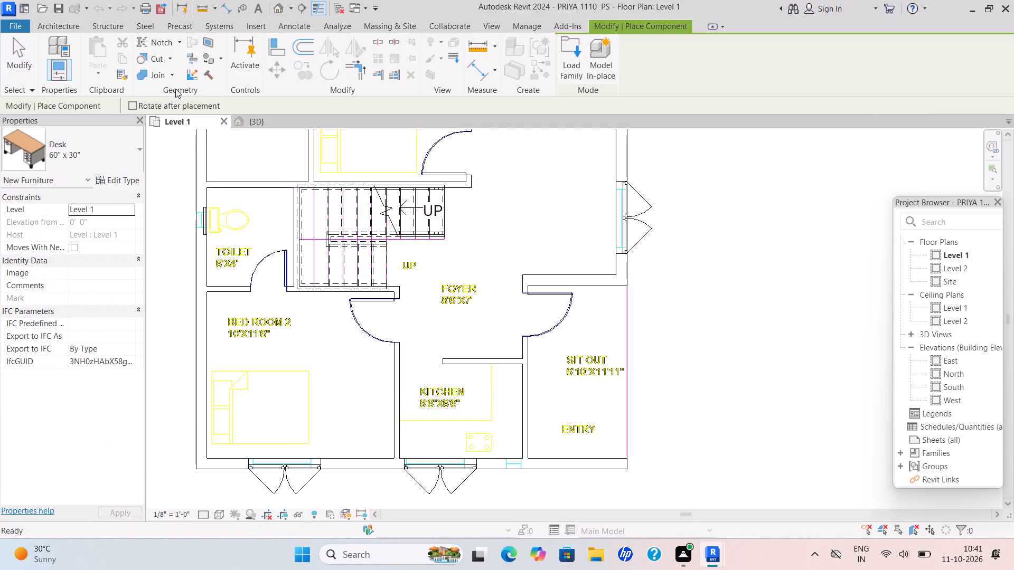
pyautogui.doubleClick(570, 59)
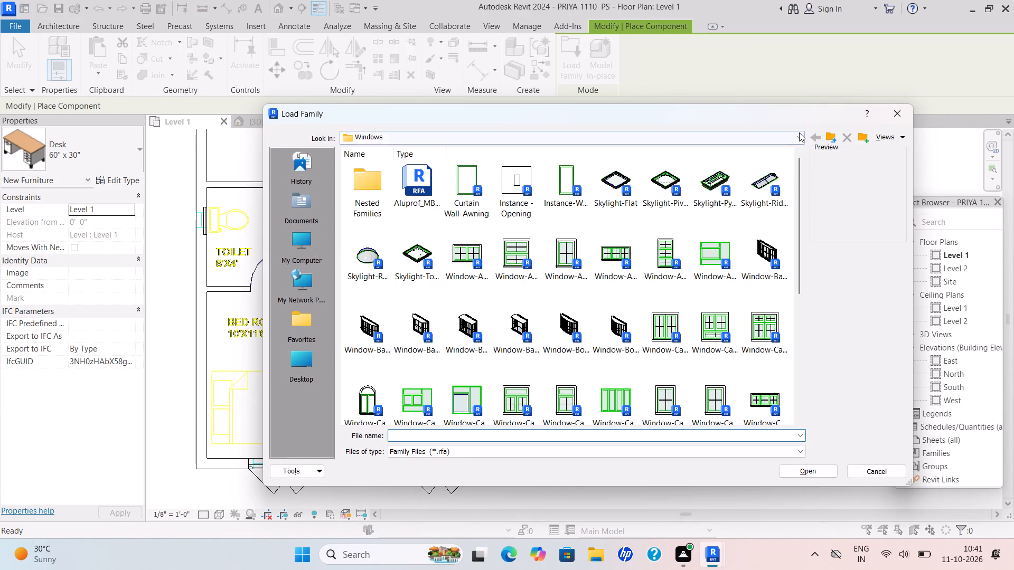
pyautogui.click(799, 132)
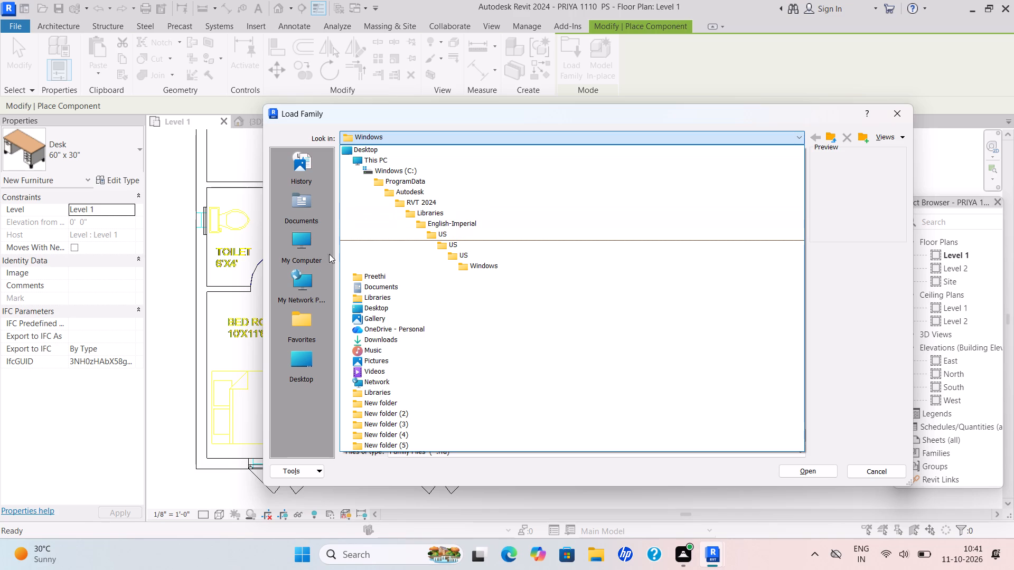
pyautogui.doubleClick(308, 223)
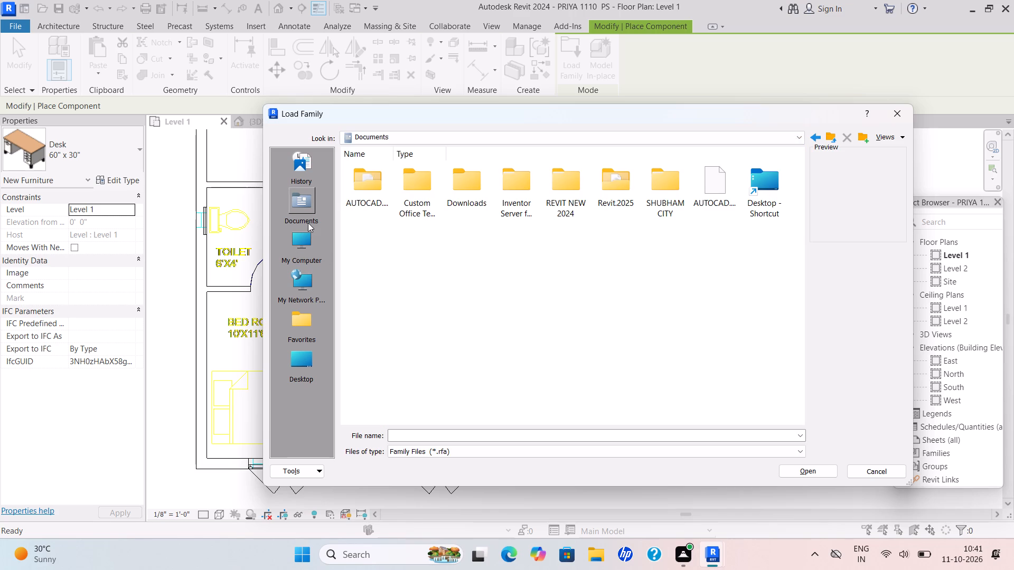
pyautogui.doubleClick(656, 189)
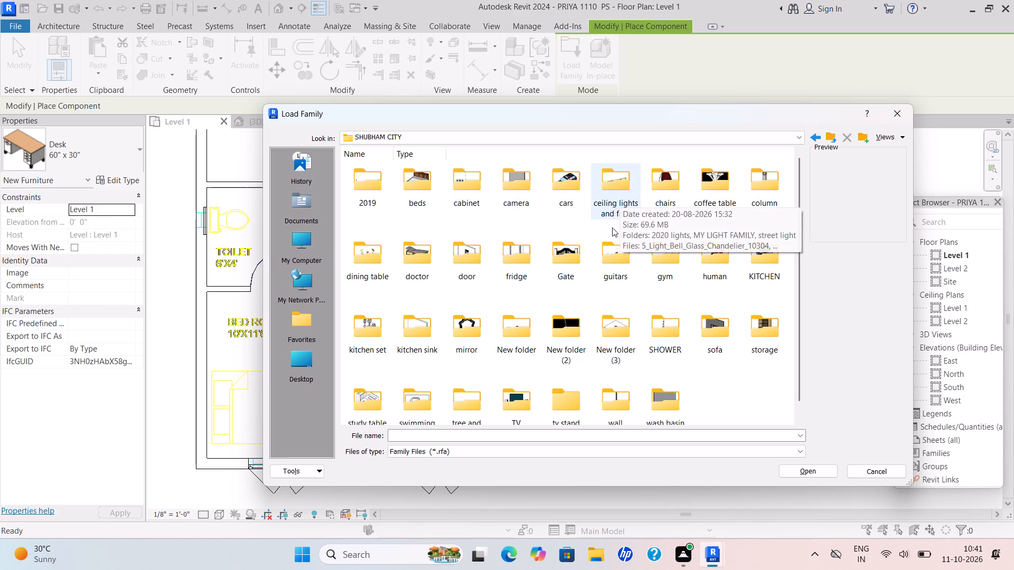
pyautogui.scroll(-4, 553, 256)
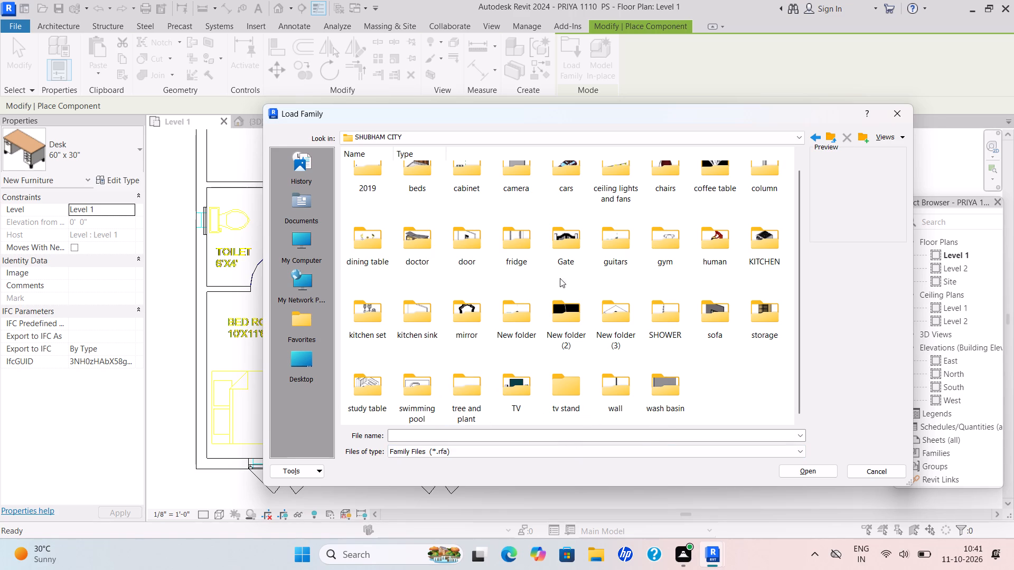
pyautogui.scroll(3, 574, 260)
pyautogui.doubleClick(421, 201)
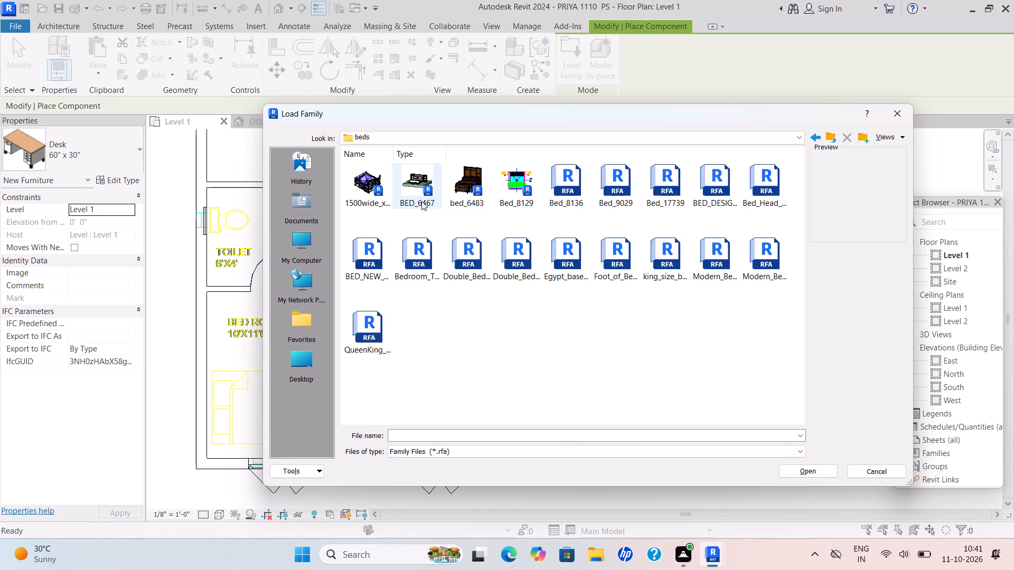
pyautogui.click(672, 180)
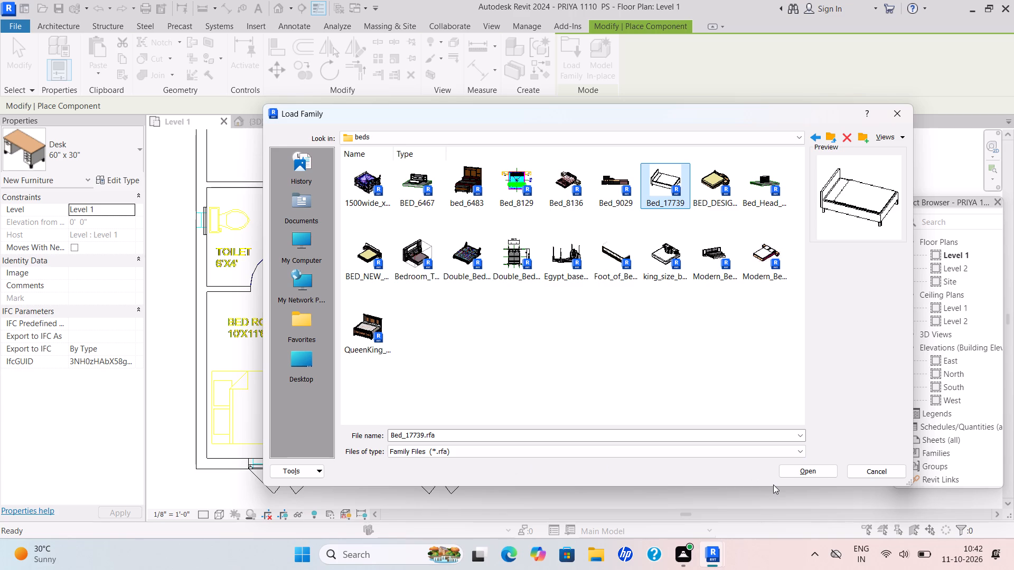
pyautogui.scroll(1, 773, 484)
pyautogui.click(820, 476)
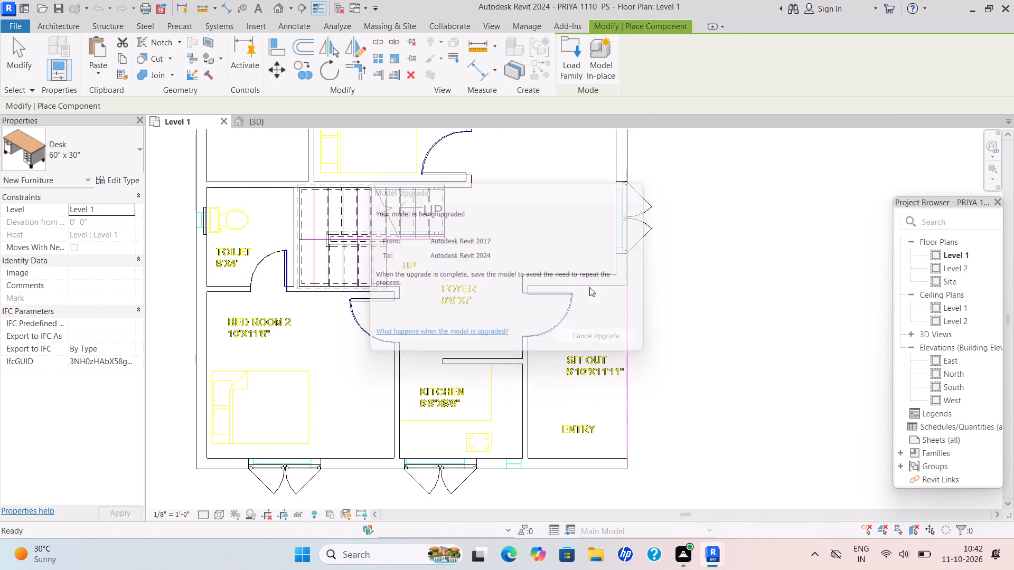
# Place Bed_17739 in Bed Room 2, rotated a quarter turn to lie over the drawing's bed outline.
pyautogui.scroll(-1, 339, 374)
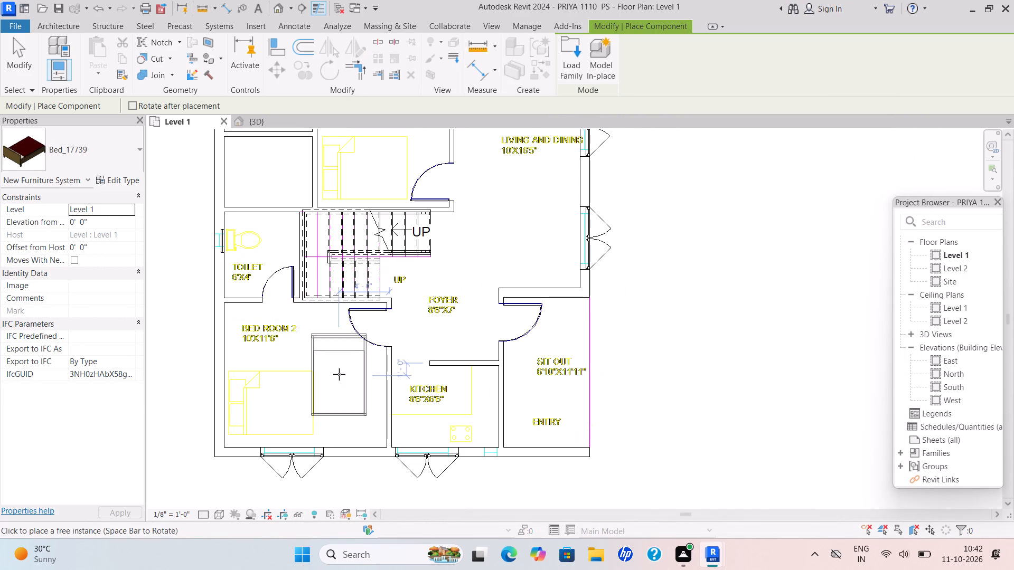
pyautogui.press('space')
pyautogui.moveTo(305, 387); pyautogui.dragTo(408, 365, button='middle')
pyautogui.scroll(3, 383, 377)
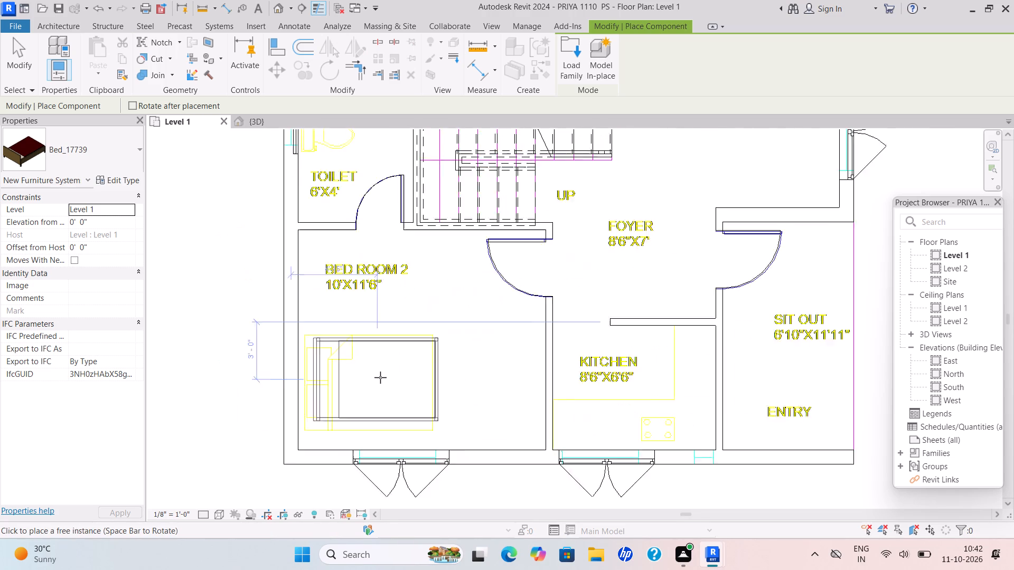
pyautogui.scroll(1, 380, 377)
pyautogui.click(363, 385)
# Place a second Bed_17739 in Bed Room 1 over the drawing's bed outline, in the same orientation.
pyautogui.scroll(-2, 427, 335)
pyautogui.moveTo(426, 340); pyautogui.dragTo(425, 367, button='middle')
pyautogui.scroll(-2, 425, 367)
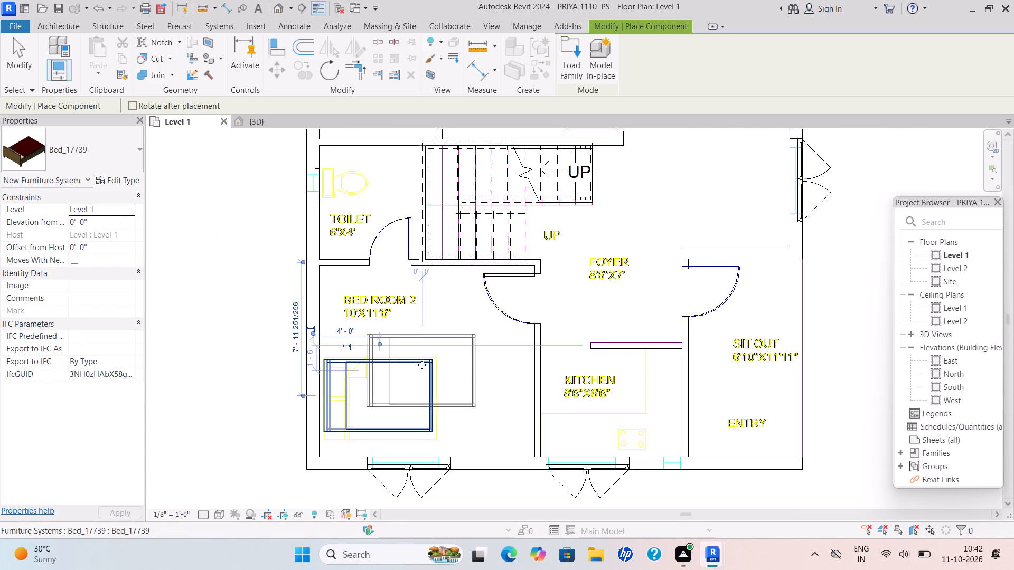
pyautogui.moveTo(444, 370); pyautogui.dragTo(444, 408, button='middle')
pyautogui.scroll(-1, 444, 377)
pyautogui.moveTo(475, 342); pyautogui.dragTo(471, 359, button='middle')
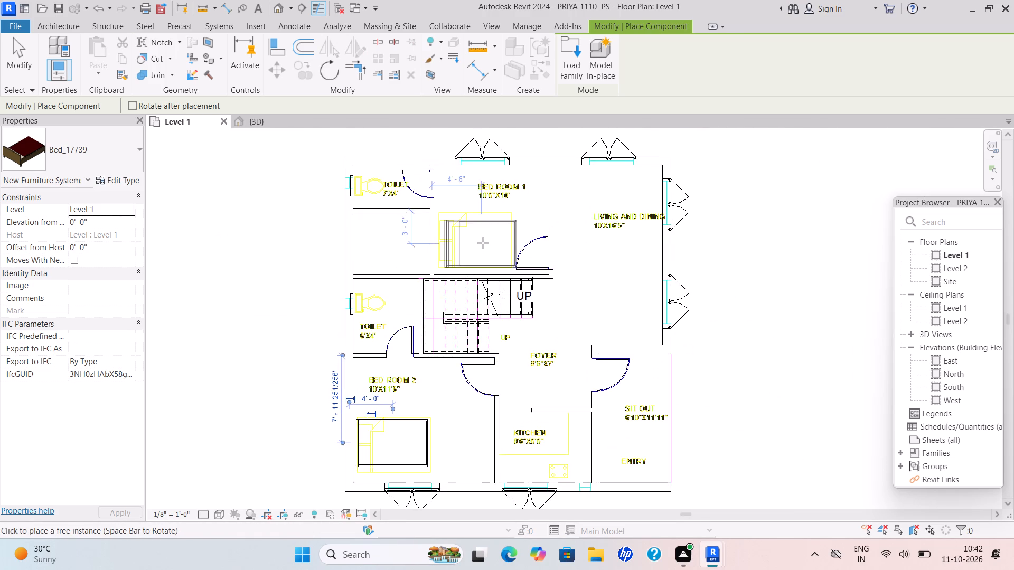
pyautogui.scroll(4, 478, 241)
pyautogui.click(478, 241)
pyautogui.scroll(-6, 594, 289)
pyautogui.moveTo(601, 298); pyautogui.dragTo(590, 273, button='middle')
pyautogui.scroll(2, 598, 373)
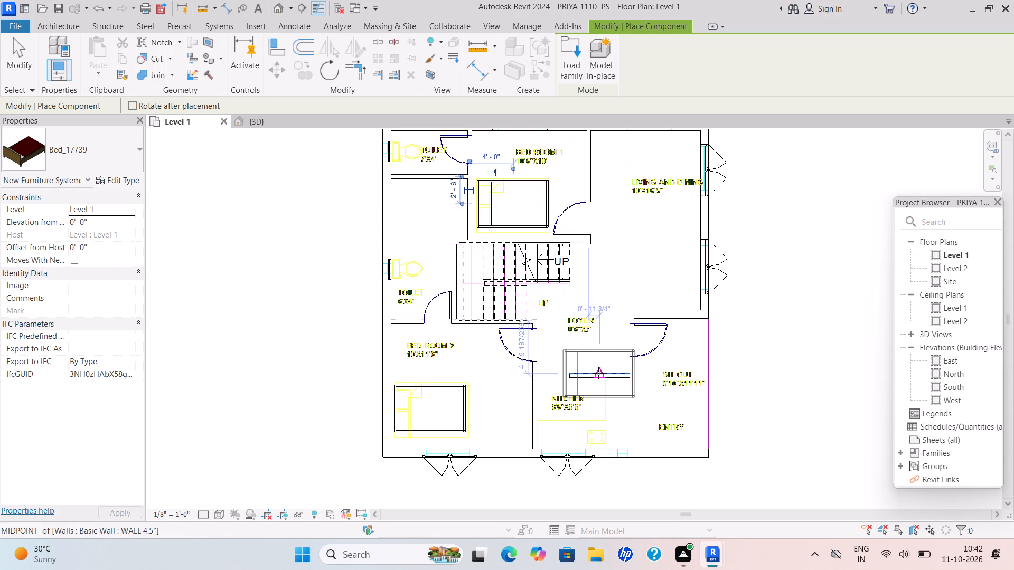
pyautogui.scroll(-3, 365, 411)
pyautogui.press('Escape')
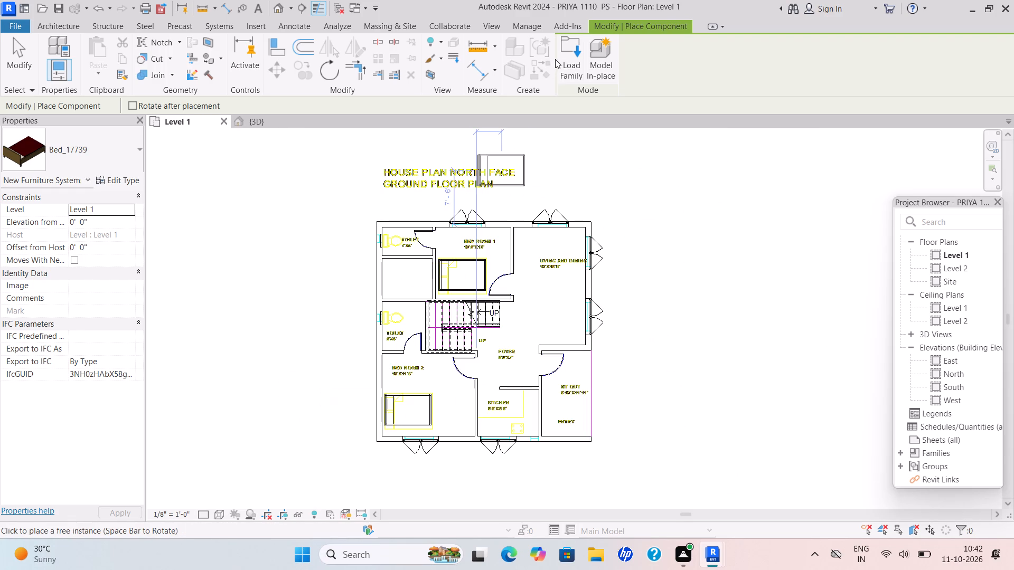
# Load the Modern_Toilet_7747 family from the wash basin folder inside SHUBHAM CITY.
pyautogui.doubleClick(565, 59)
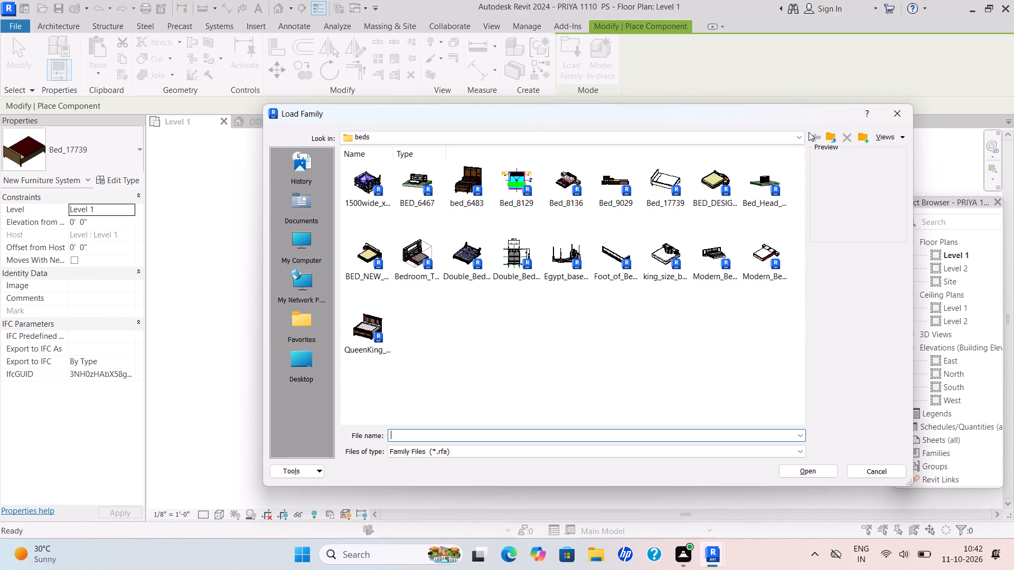
pyautogui.click(802, 136)
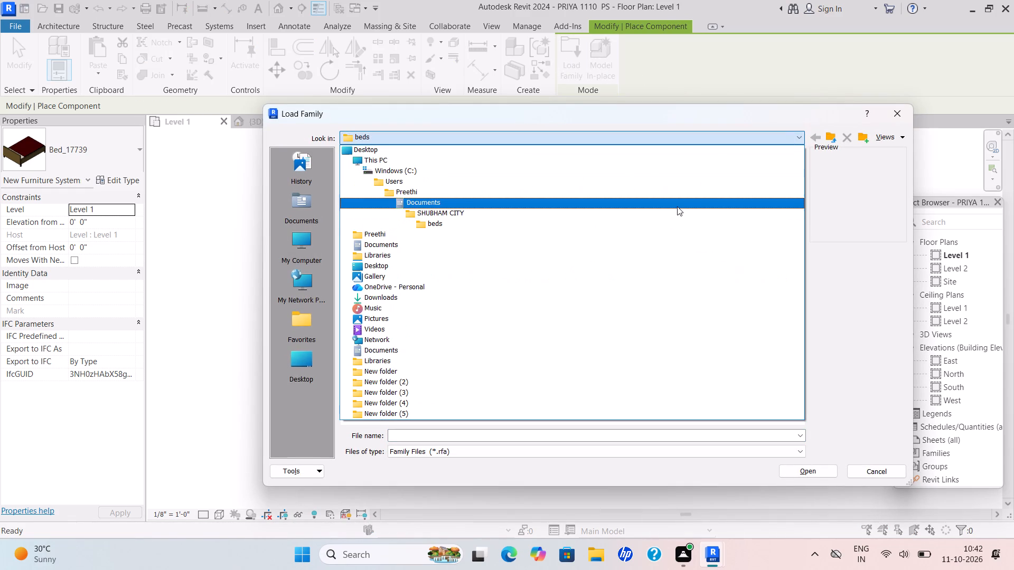
pyautogui.click(677, 212)
pyautogui.scroll(-4, 747, 319)
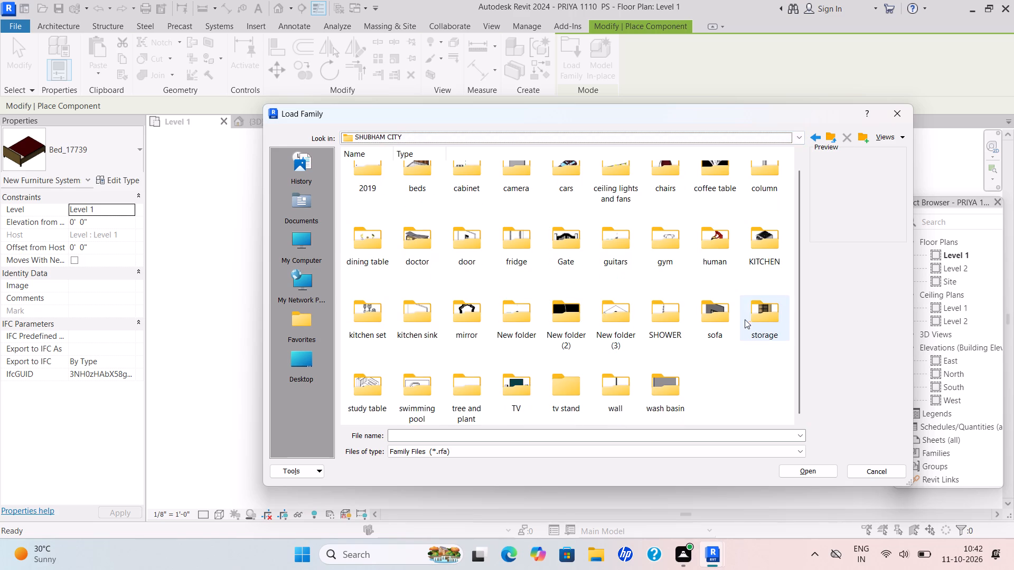
pyautogui.scroll(-4, 745, 319)
pyautogui.doubleClick(683, 385)
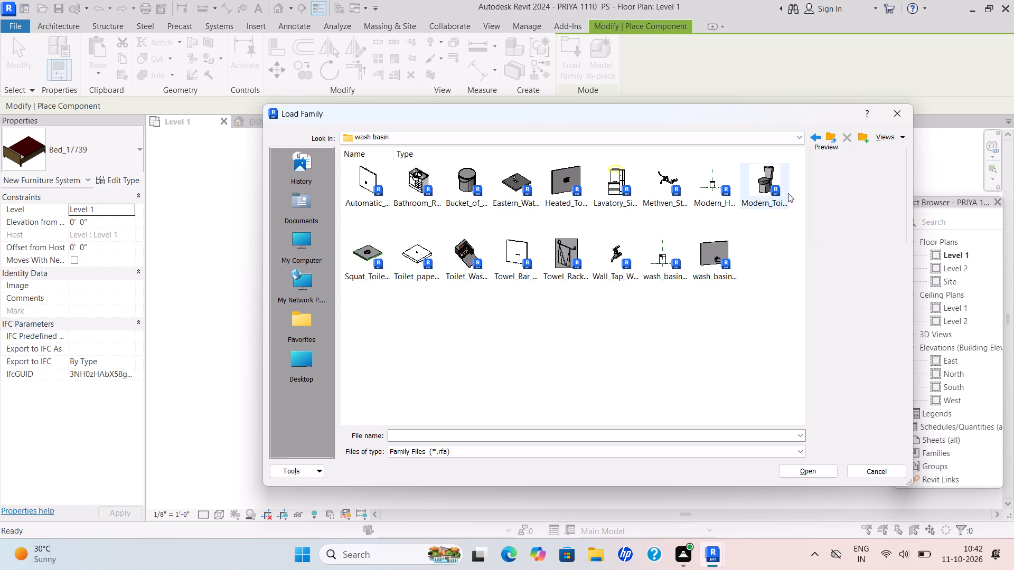
pyautogui.click(785, 188)
pyautogui.click(810, 472)
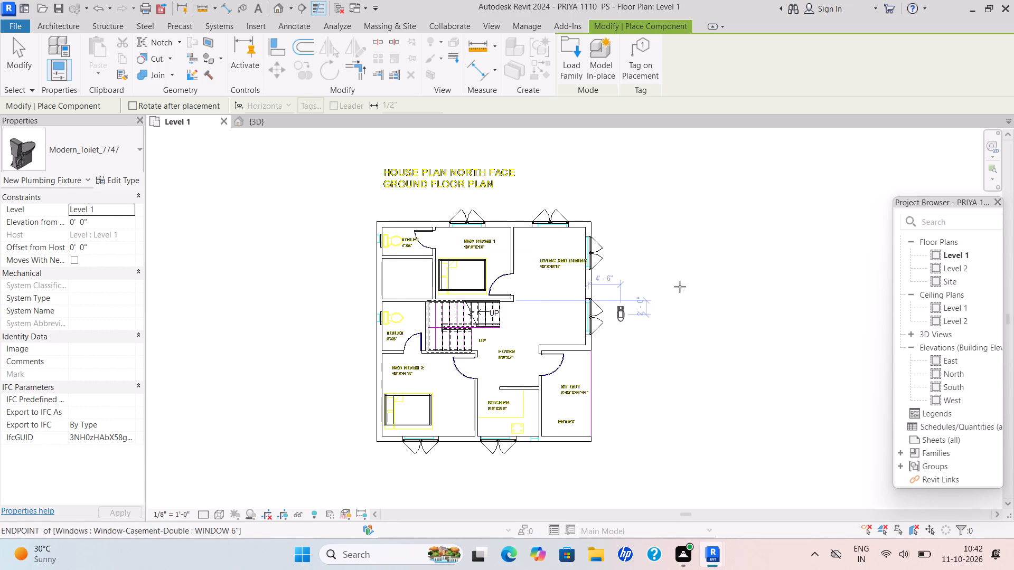
# Place Modern_Toilet_7747 in the 6'x4' toilet, rotated a quarter turn to sit over the drawing's toilet outline by the outer wall.
pyautogui.press('space')
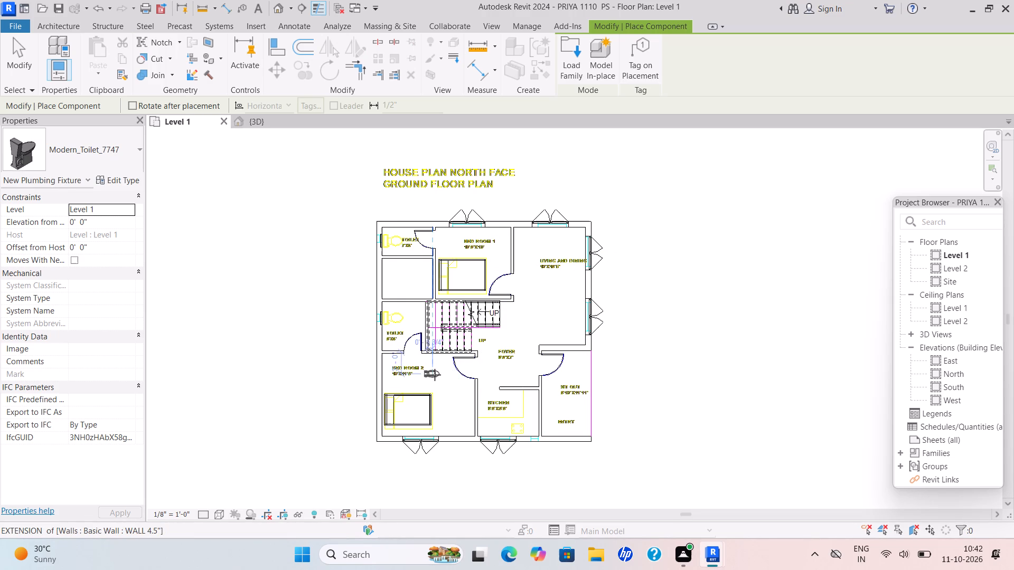
pyautogui.scroll(5, 406, 269)
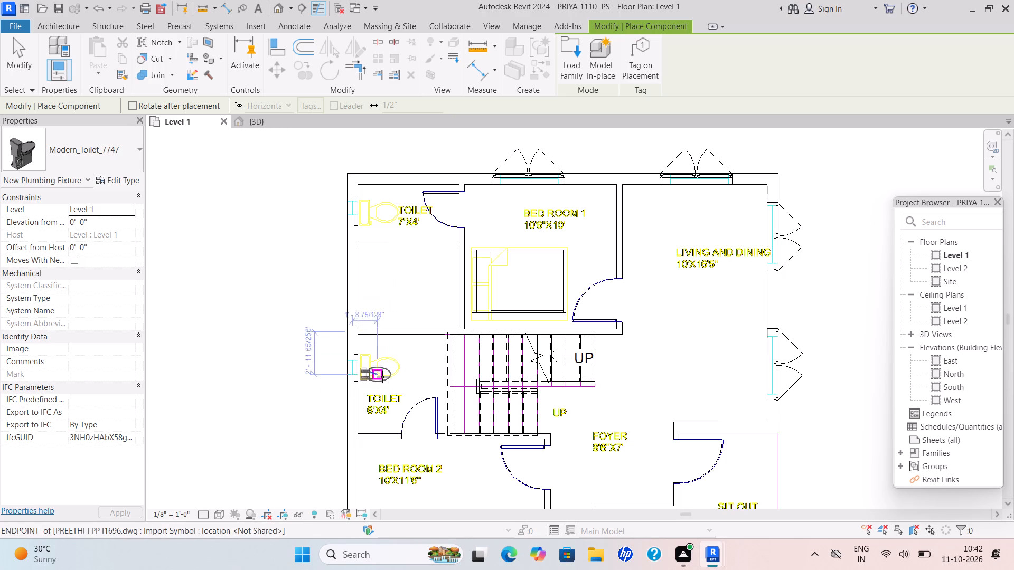
pyautogui.scroll(3, 382, 377)
pyautogui.click(380, 372)
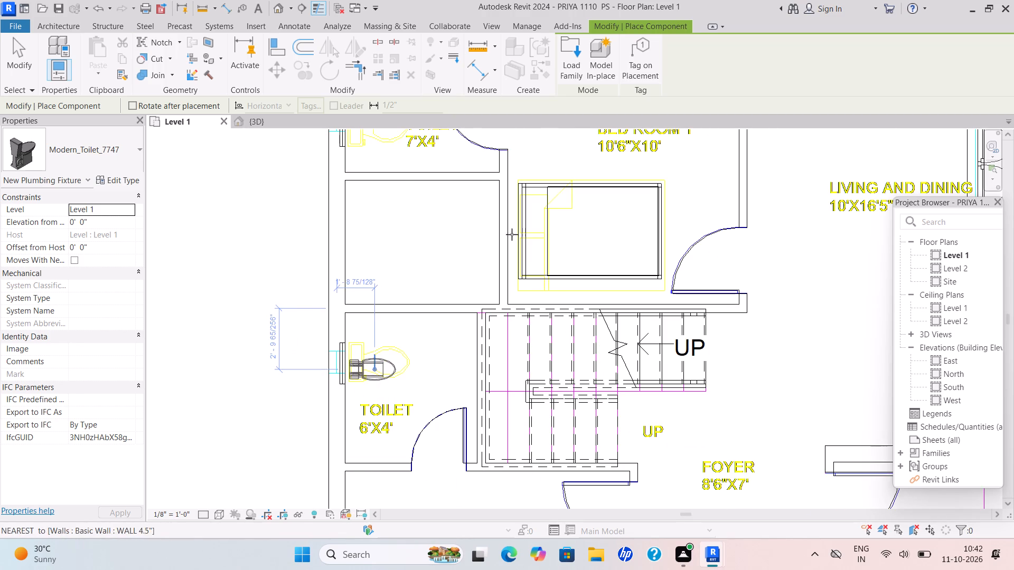
# Place a second Modern_Toilet_7747 in the 7'x4' toilet over the drawing's fixture outline, in the same orientation, and finish placing components.
pyautogui.moveTo(506, 251); pyautogui.dragTo(549, 374, button='middle')
pyautogui.scroll(-2, 548, 369)
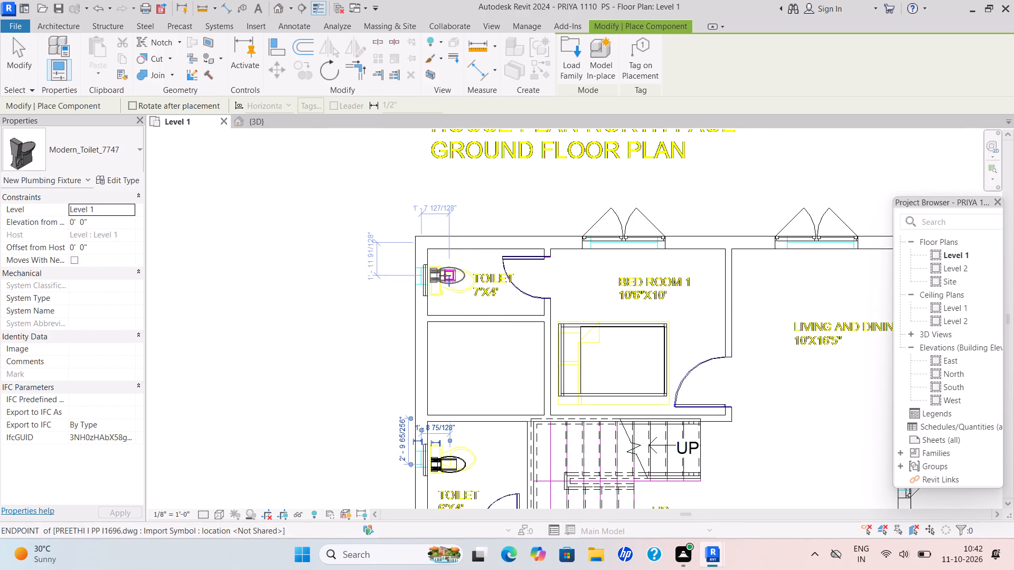
pyautogui.scroll(5, 445, 275)
pyautogui.click(449, 282)
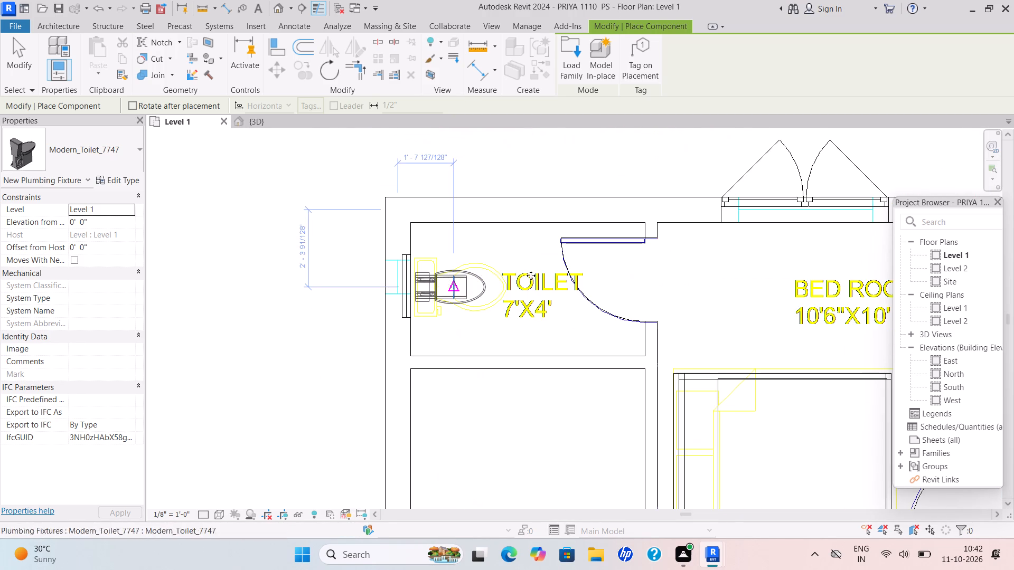
pyautogui.scroll(-5, 664, 279)
pyautogui.moveTo(665, 291); pyautogui.dragTo(632, 261, button='middle')
pyautogui.scroll(-3, 631, 261)
pyautogui.moveTo(652, 370); pyautogui.dragTo(573, 265, button='middle')
pyautogui.scroll(-1, 568, 259)
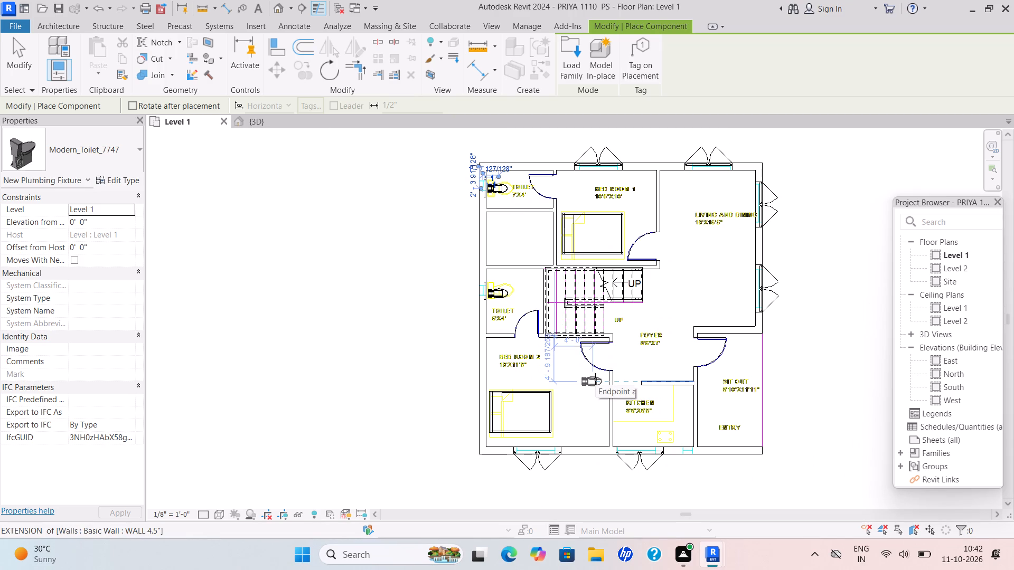
pyautogui.press('Escape')
pyautogui.press('Escape')
# Check the model in the 3D view and return to the Level 1 floor plan.
pyautogui.click(276, 128)
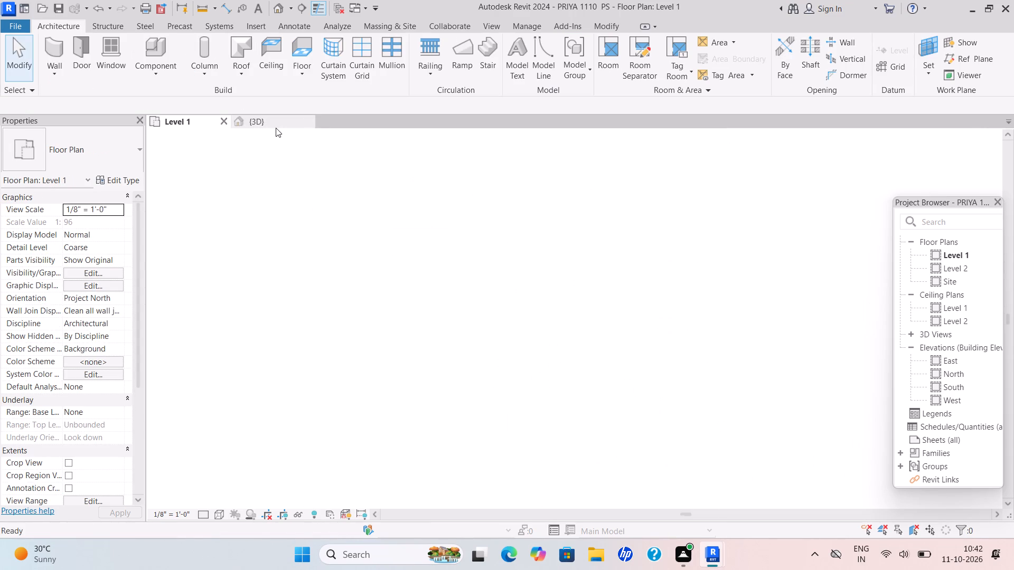
pyautogui.scroll(-4, 450, 244)
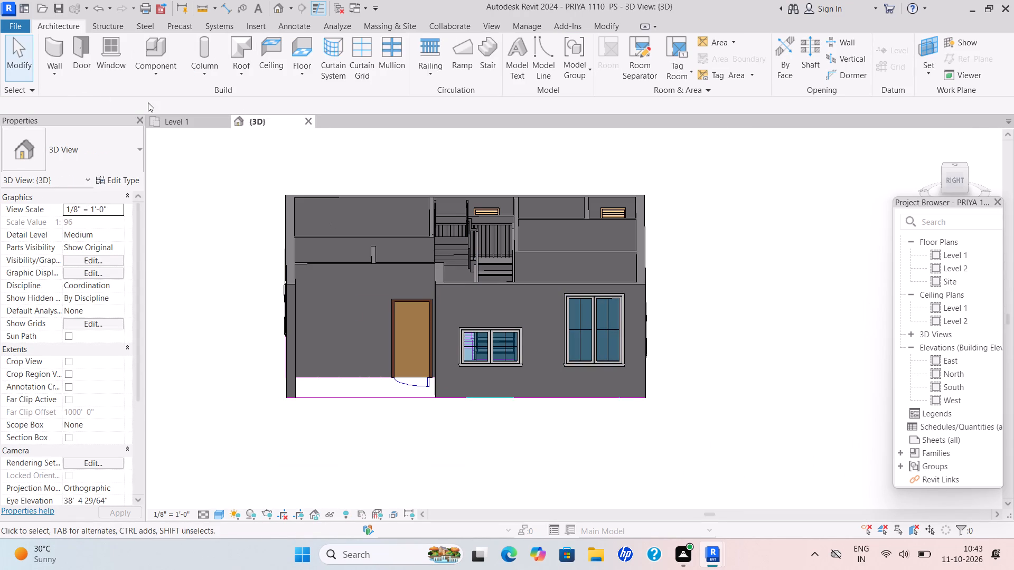
pyautogui.click(183, 120)
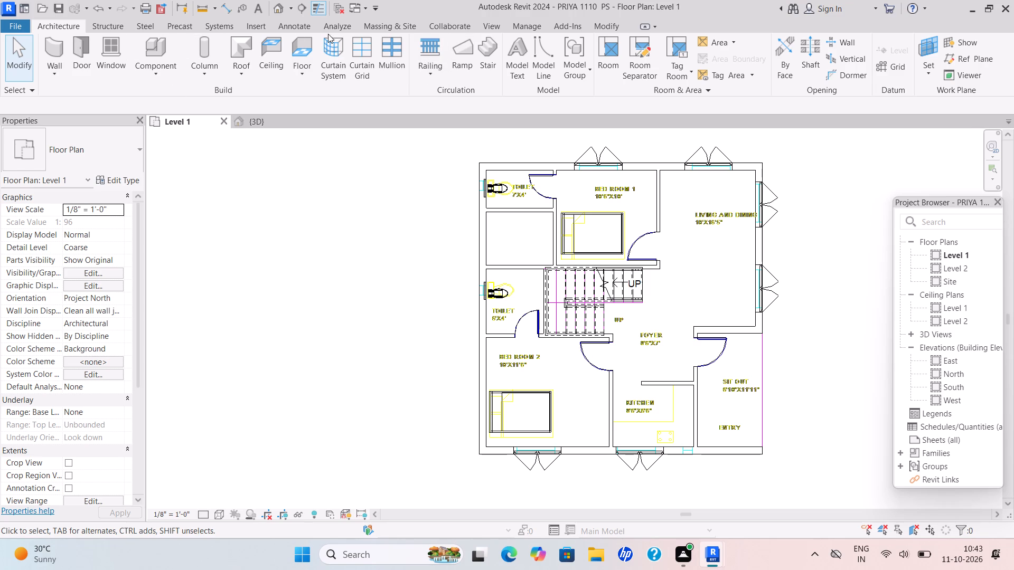
# Start an architectural floor on Level 1 and duplicate the Generic - 12" type under the name floor 6".
pyautogui.click(301, 71)
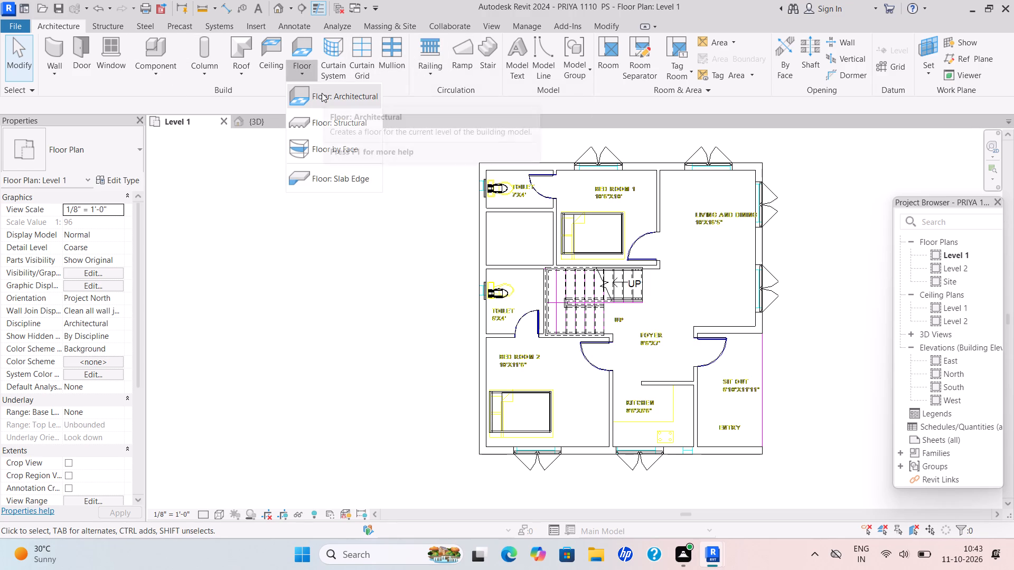
pyautogui.click(322, 93)
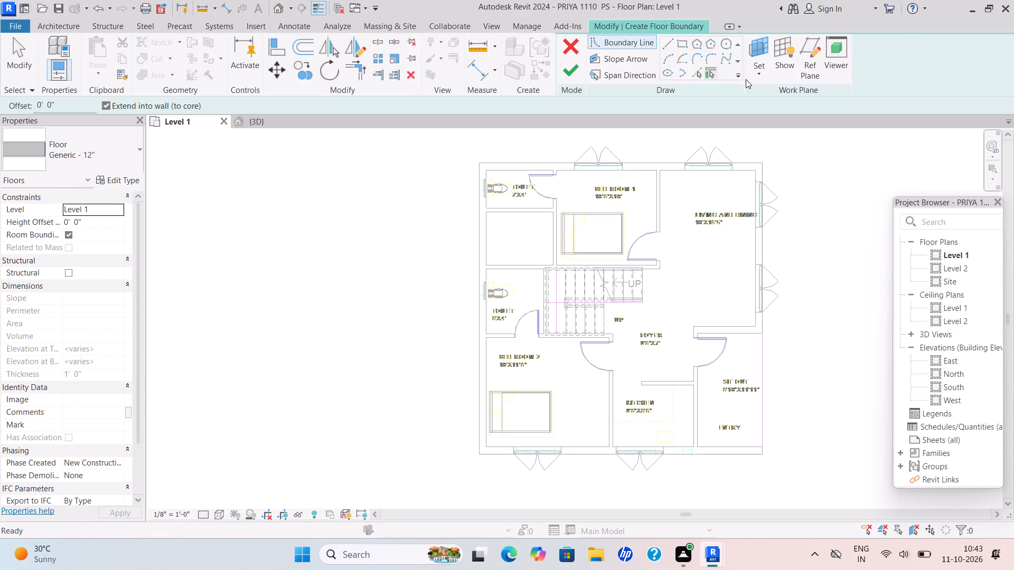
pyautogui.click(120, 179)
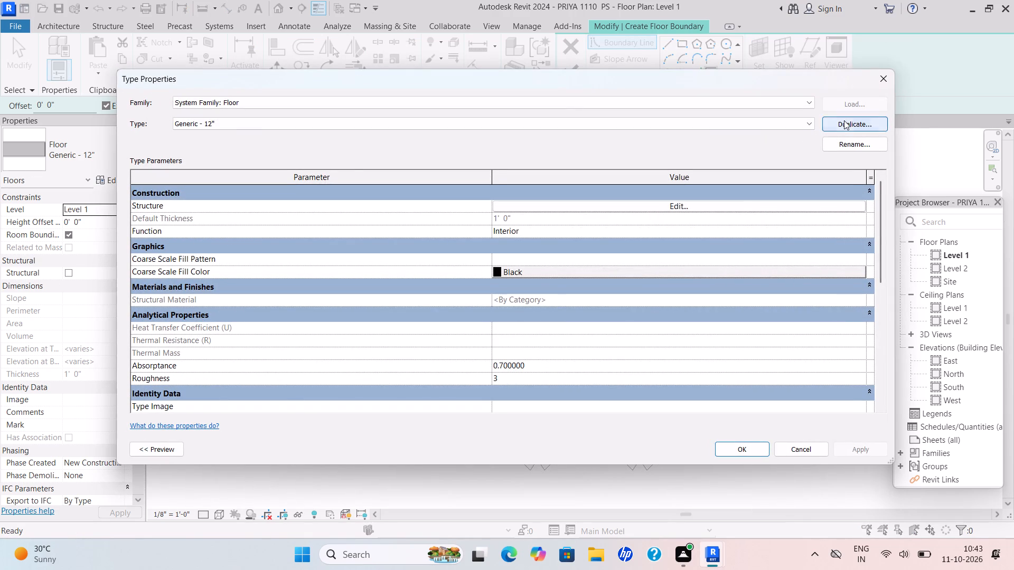
pyautogui.click(844, 120)
pyautogui.press('BackSpace')
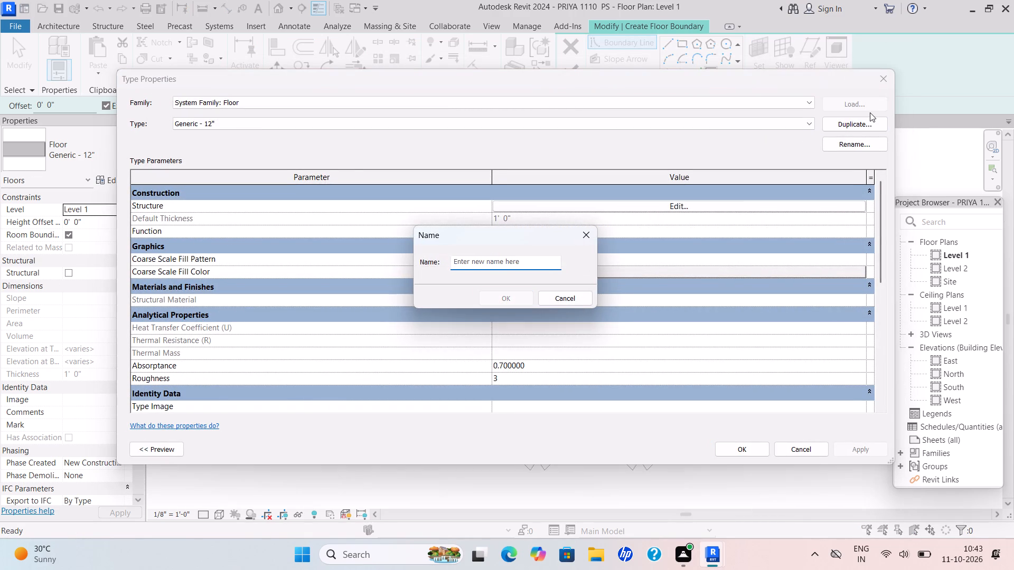
pyautogui.press('g')
pyautogui.press('BackSpace')
pyautogui.press('f')
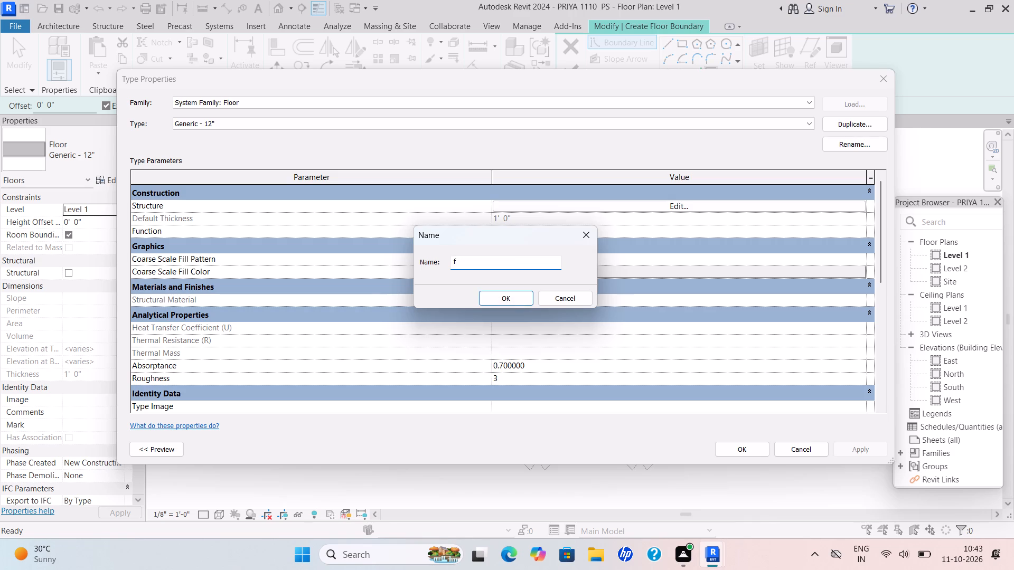
pyautogui.write('loor')
pyautogui.press('space')
pyautogui.write('6"')
pyautogui.press('Return')
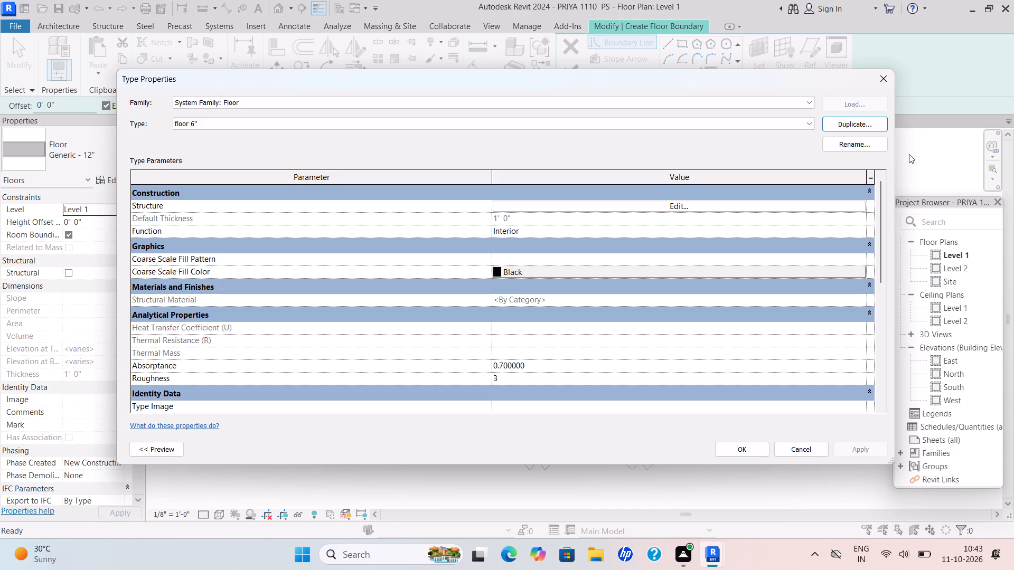
# Set the structure layer thickness of the floor 6" type to 6" and apply the type changes.
pyautogui.moveTo(908, 161); pyautogui.dragTo(903, 166)
pyautogui.click(677, 203)
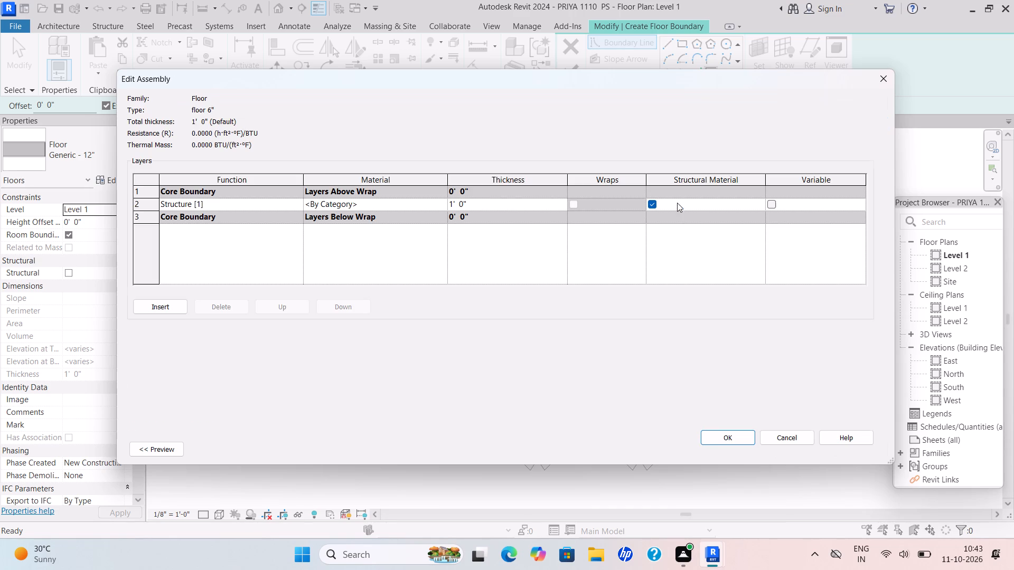
pyautogui.moveTo(489, 205); pyautogui.dragTo(391, 227)
pyautogui.press('BackSpace')
pyautogui.write('6"')
pyautogui.press('Return')
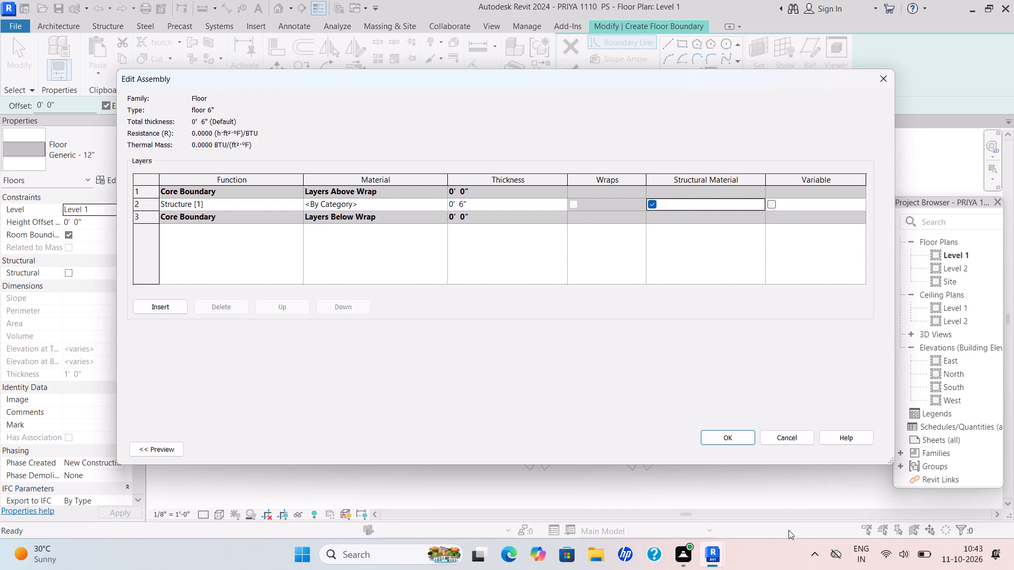
pyautogui.click(722, 438)
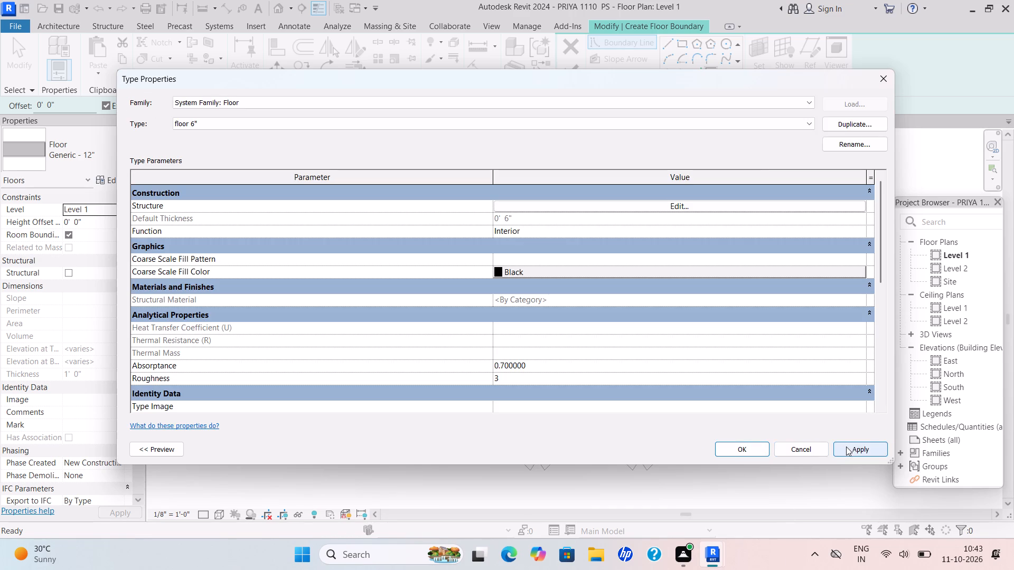
pyautogui.click(846, 446)
pyautogui.click(749, 447)
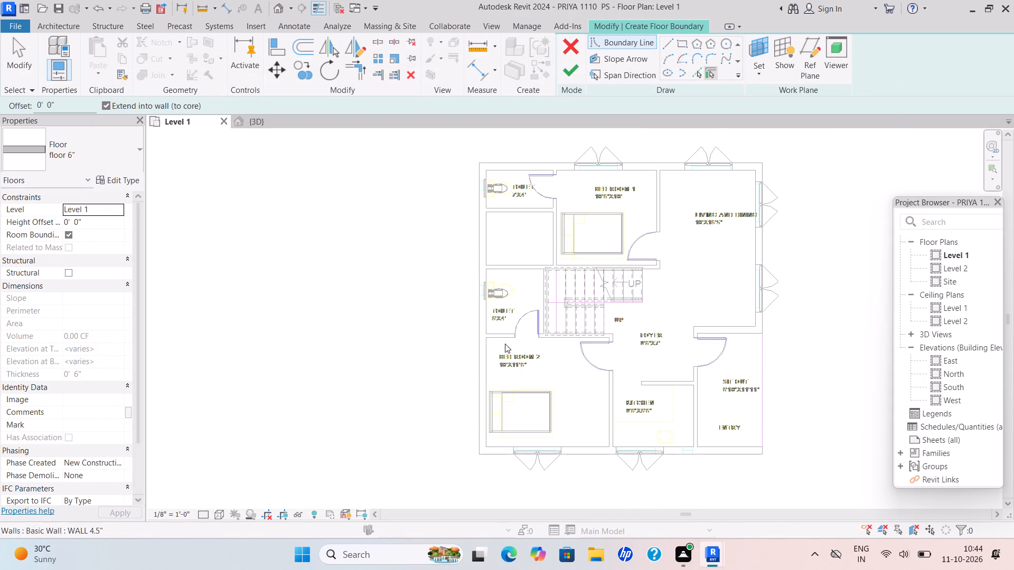
# Sketch a rectangular floor boundary around the whole house, from the outer corner at the 7'x4' toilet to the outer corner at the sit out.
pyautogui.click(679, 42)
pyautogui.scroll(-2, 555, 192)
pyautogui.moveTo(544, 204); pyautogui.dragTo(468, 223, button='middle')
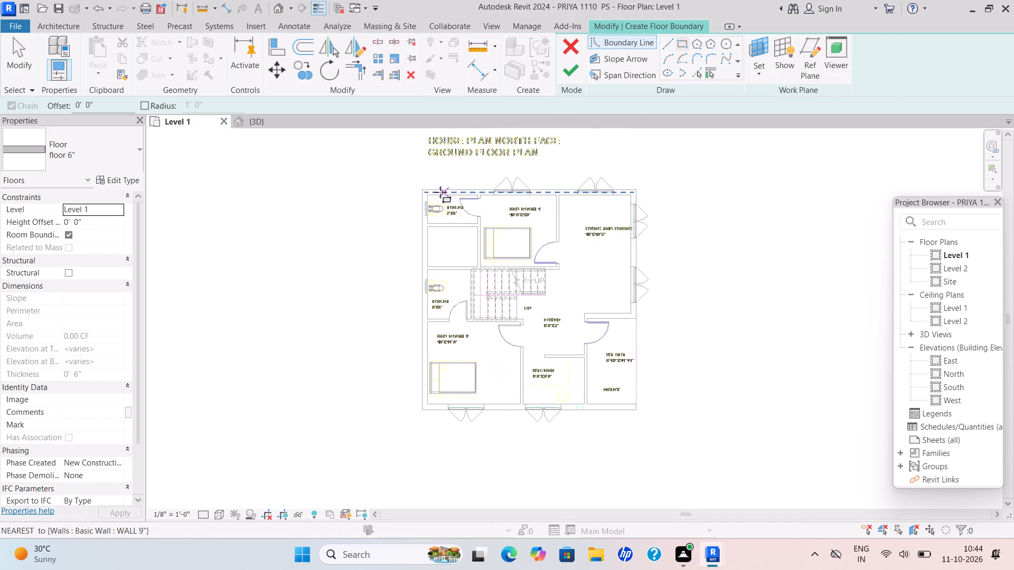
pyautogui.scroll(4, 408, 191)
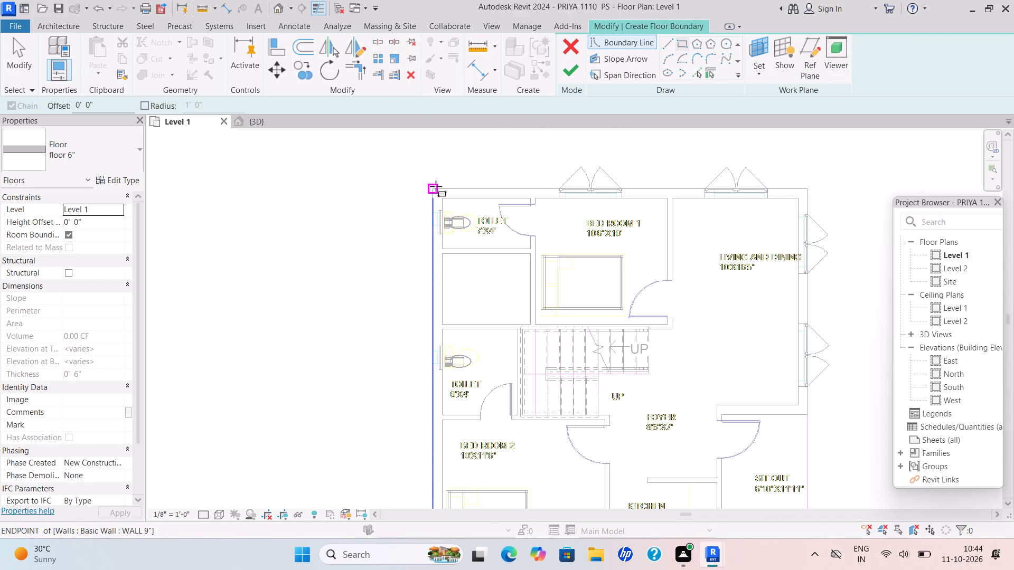
pyautogui.moveTo(436, 186); pyautogui.dragTo(474, 195)
pyautogui.scroll(-2, 740, 387)
pyautogui.moveTo(739, 387); pyautogui.dragTo(414, 279, button='middle')
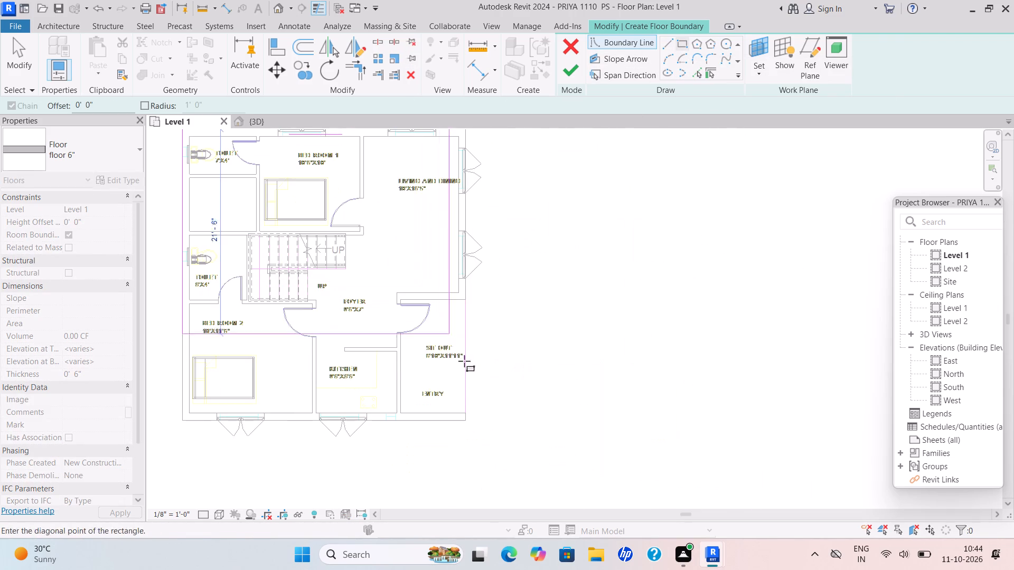
pyautogui.scroll(-1, 470, 397)
pyautogui.moveTo(467, 410); pyautogui.dragTo(584, 387, button='middle')
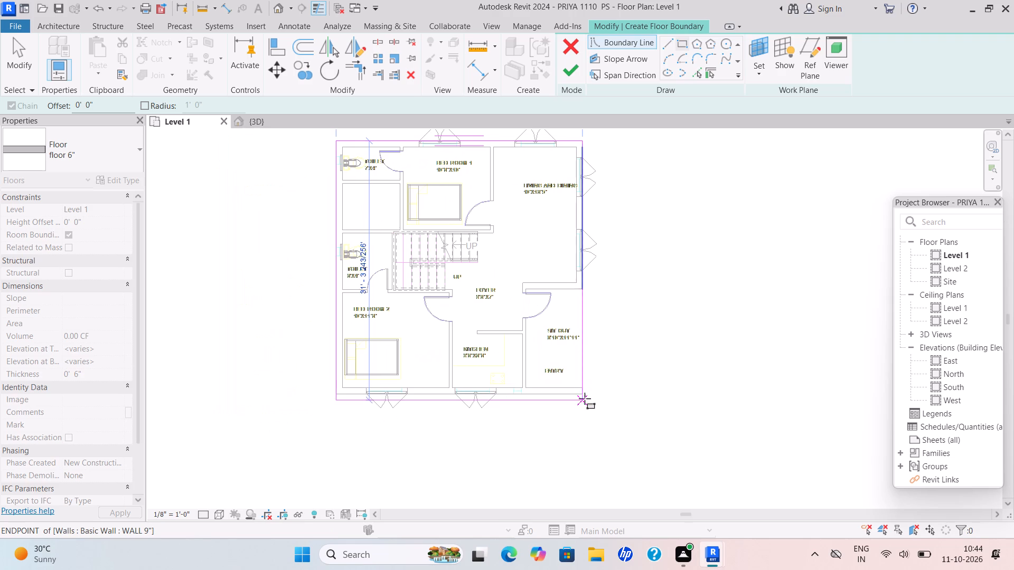
pyautogui.click(585, 395)
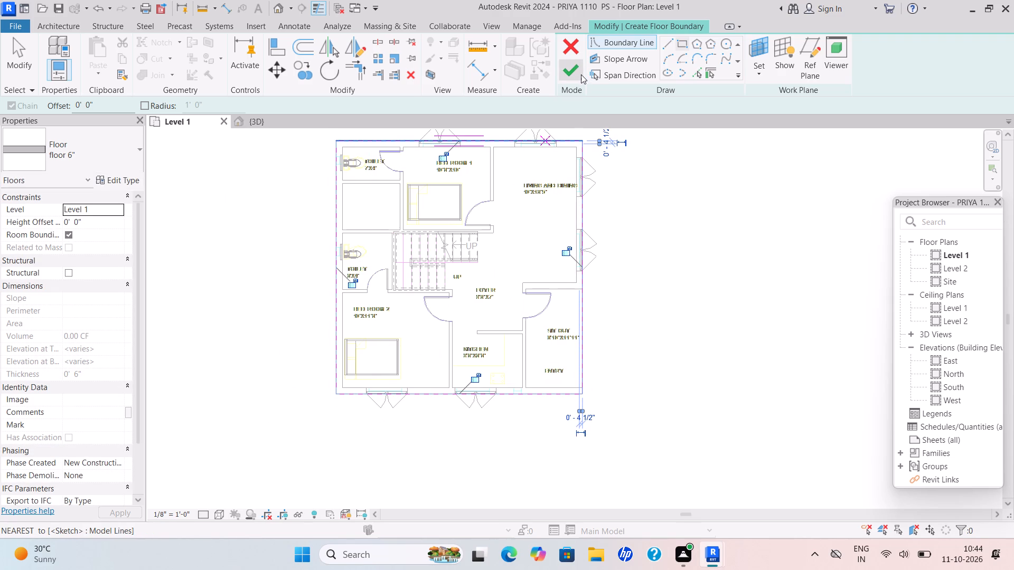
# Finish the floor 6" boundary sketch and check the new floor in the 3D view.
pyautogui.click(581, 74)
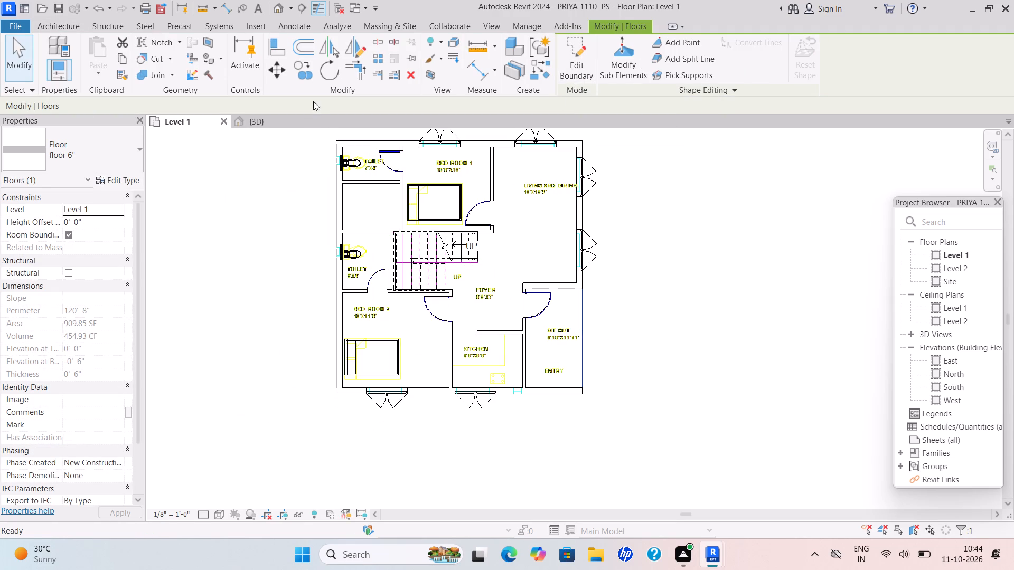
pyautogui.click(269, 126)
pyautogui.scroll(-4, 421, 205)
pyautogui.click(389, 300)
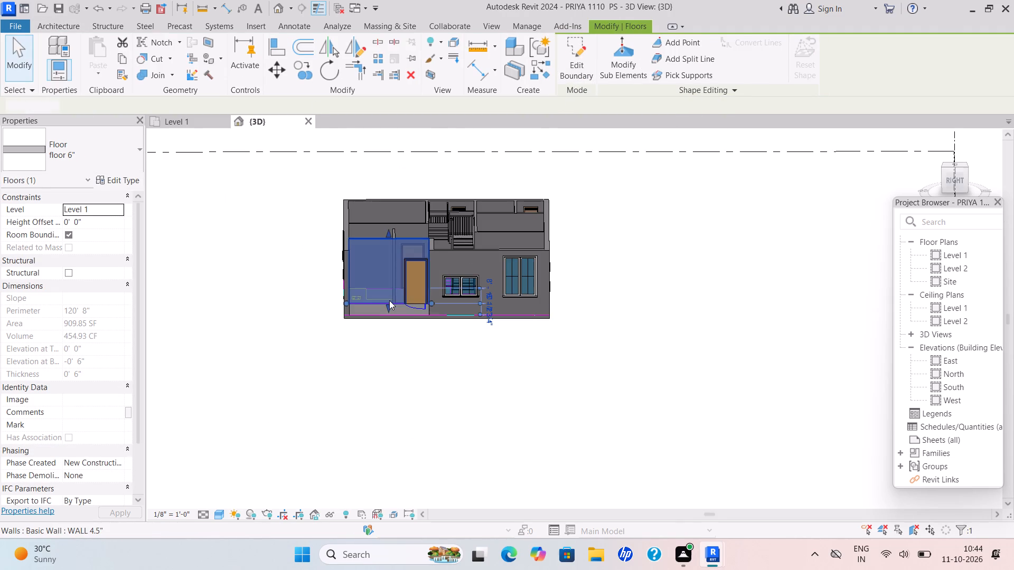
pyautogui.press('Escape')
pyautogui.scroll(7, 395, 274)
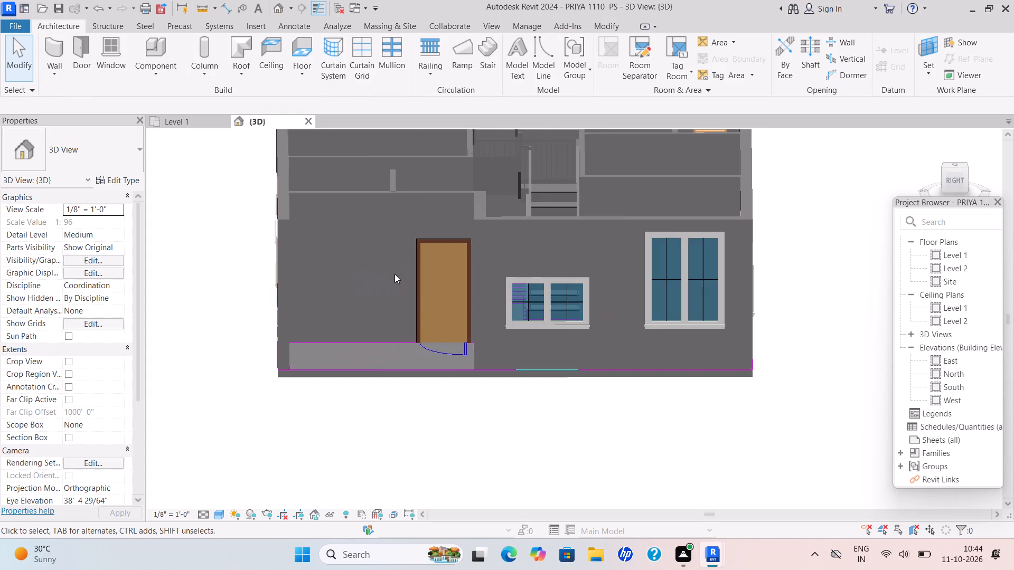
# From the Level 1 plan, start a footprint roof based on Level 2 and duplicate the Generic - 12" type as roof 6".
pyautogui.click(201, 124)
pyautogui.scroll(-2, 383, 206)
pyautogui.middleClick(454, 245)
pyautogui.scroll(1, 456, 246)
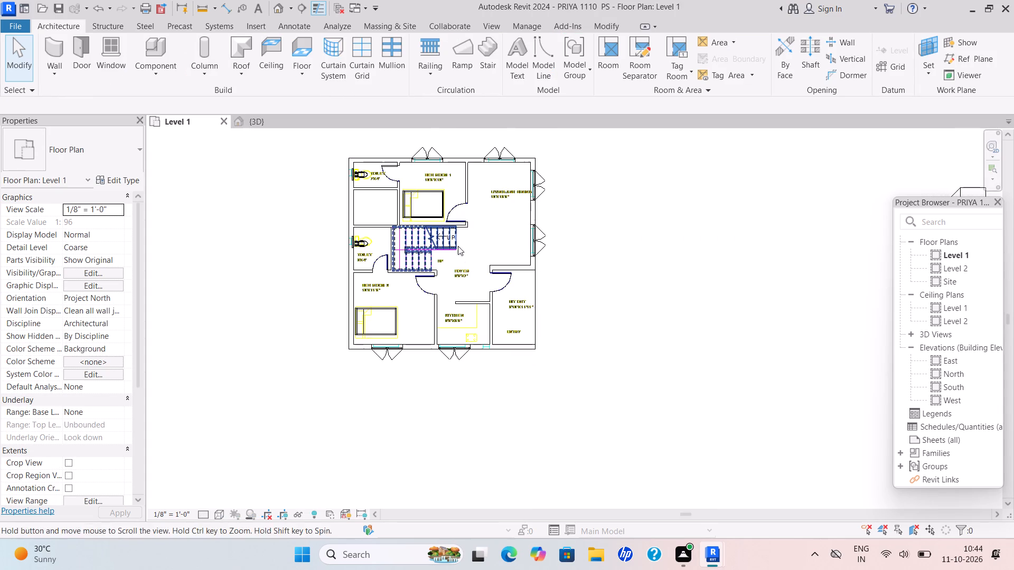
pyautogui.press('Escape')
pyautogui.click(251, 78)
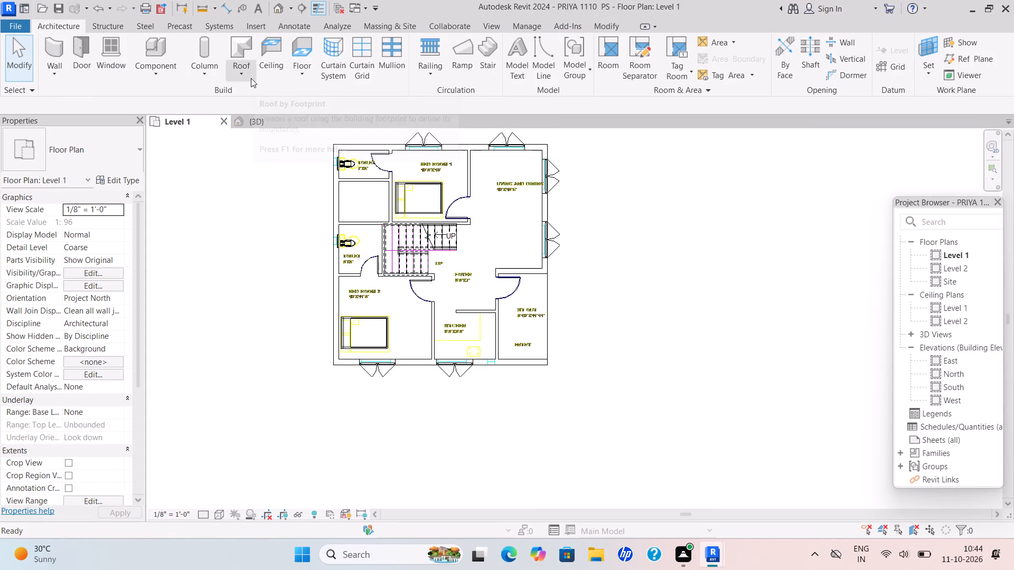
pyautogui.click(286, 100)
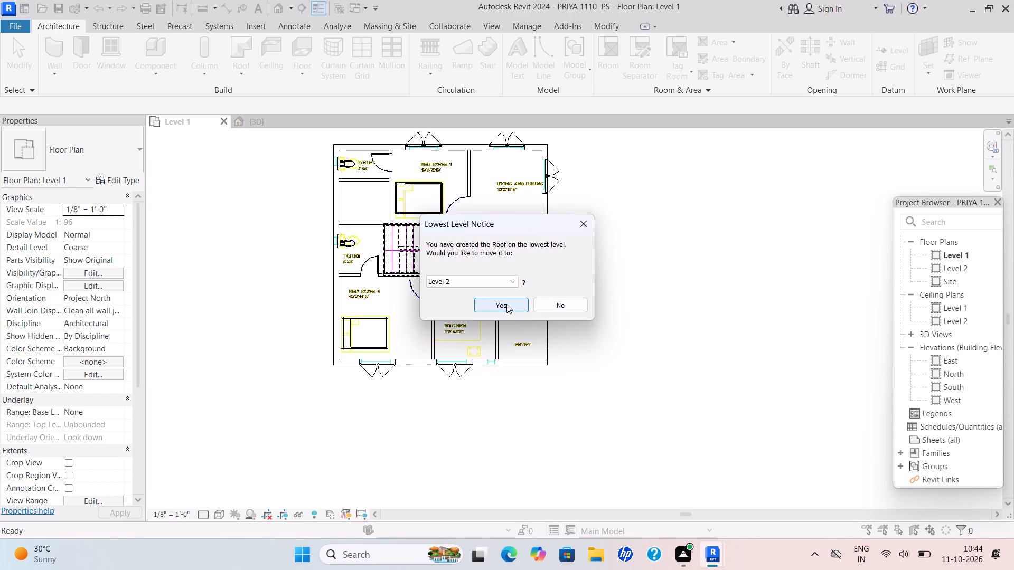
pyautogui.click(506, 304)
pyautogui.click(135, 182)
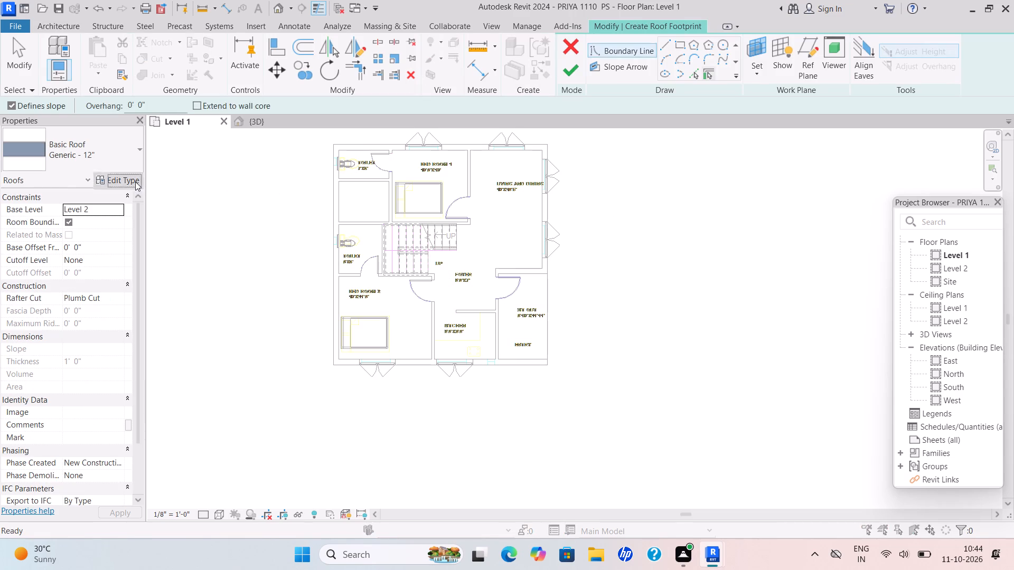
pyautogui.click(862, 121)
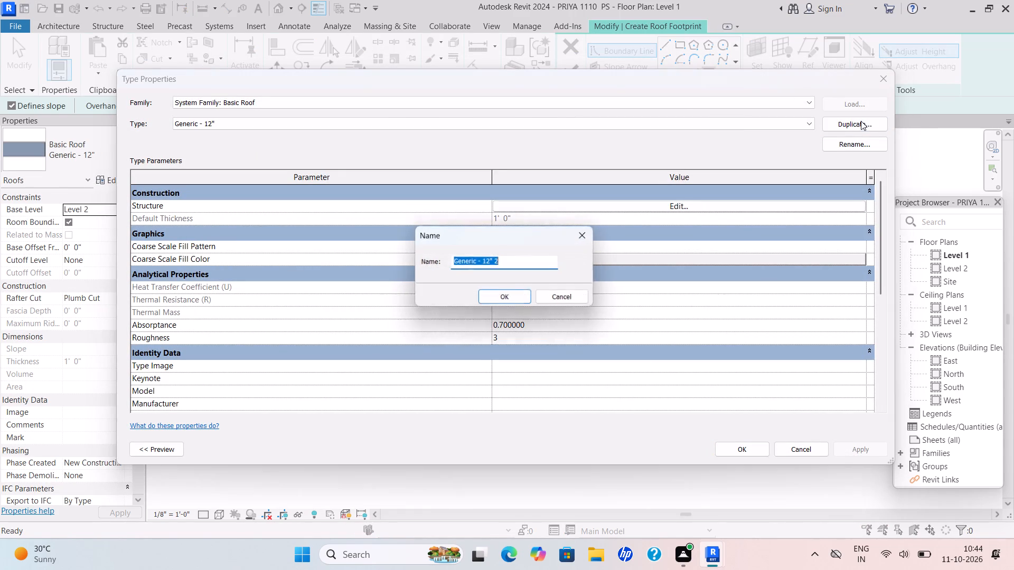
pyautogui.press('BackSpace')
pyautogui.write('roof 6"')
pyautogui.press('Return')
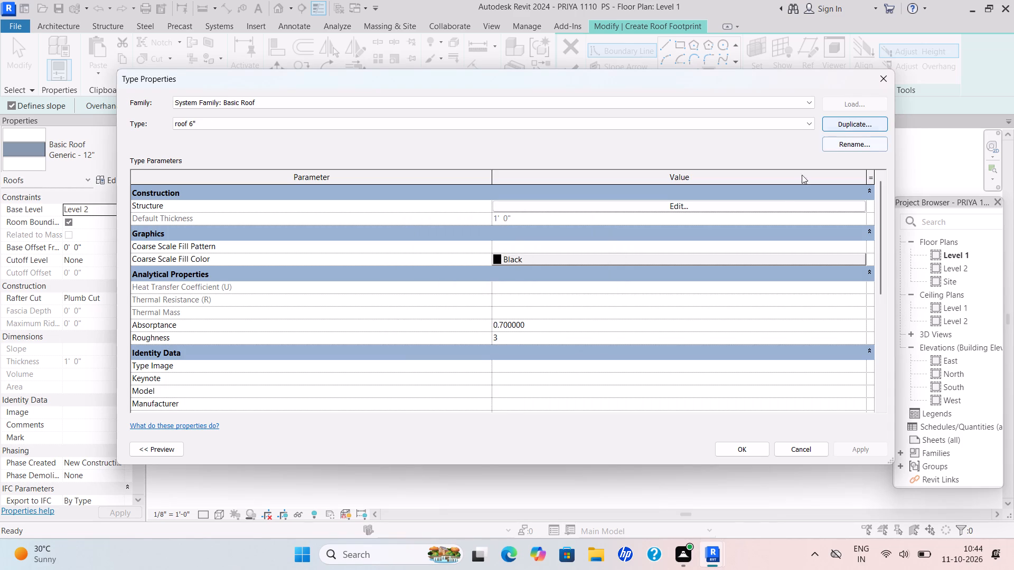
# Set the structure layer thickness of the roof 6" type to 6" and apply the type changes.
pyautogui.click(670, 209)
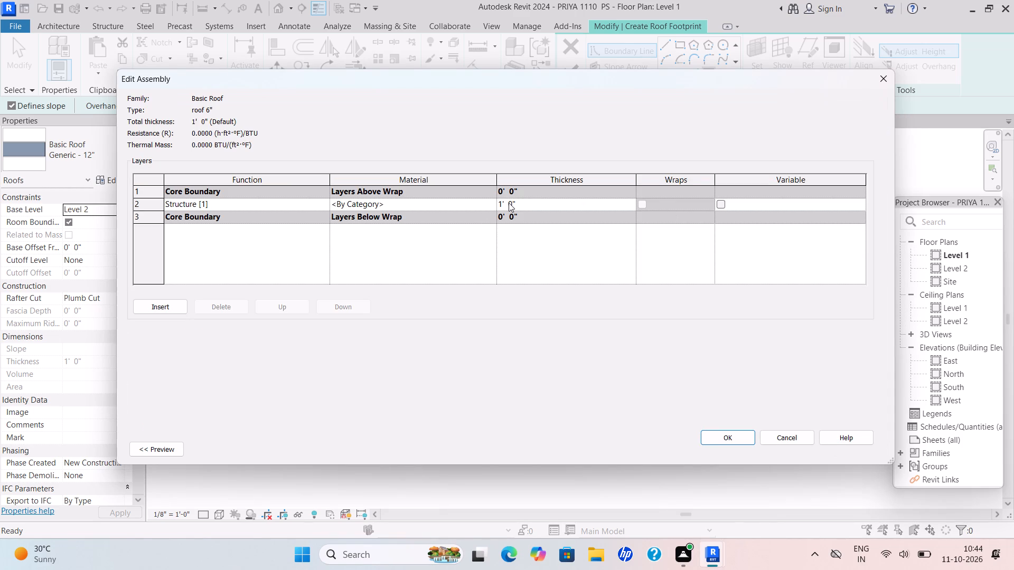
pyautogui.moveTo(517, 203); pyautogui.dragTo(477, 211)
pyautogui.press('BackSpace')
pyautogui.write('6"')
pyautogui.press('Return')
pyautogui.click(730, 434)
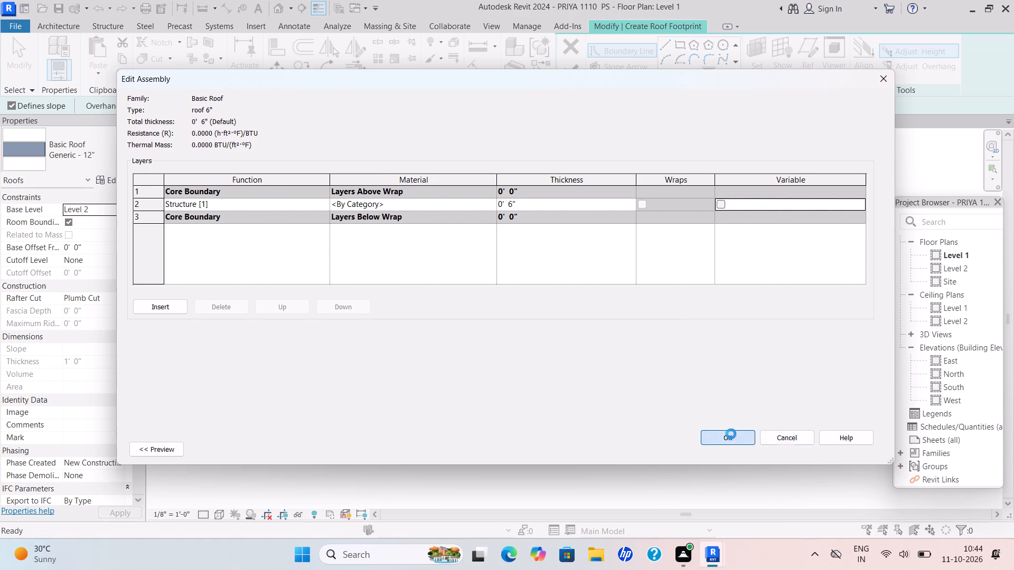
pyautogui.click(860, 448)
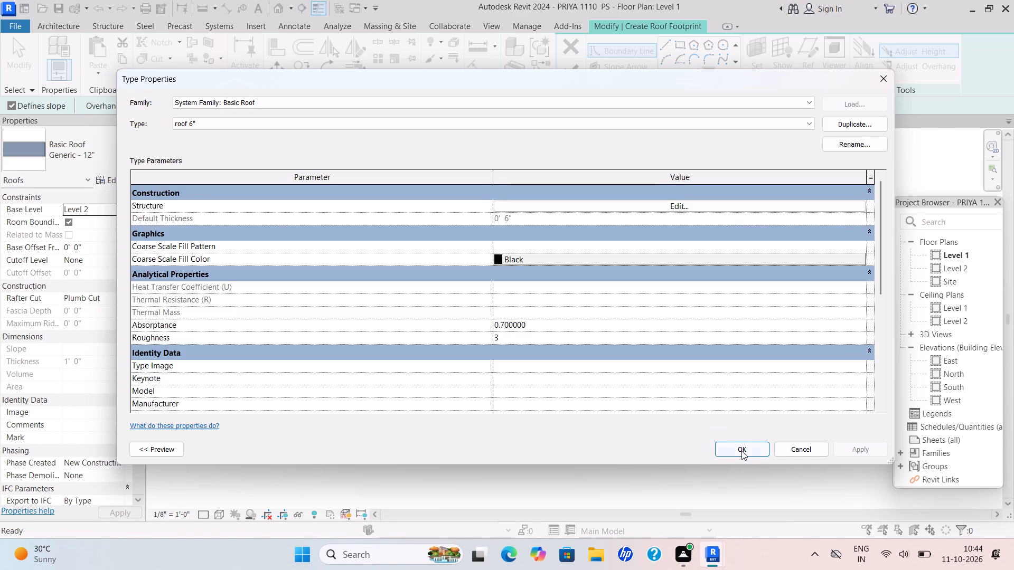
pyautogui.click(741, 451)
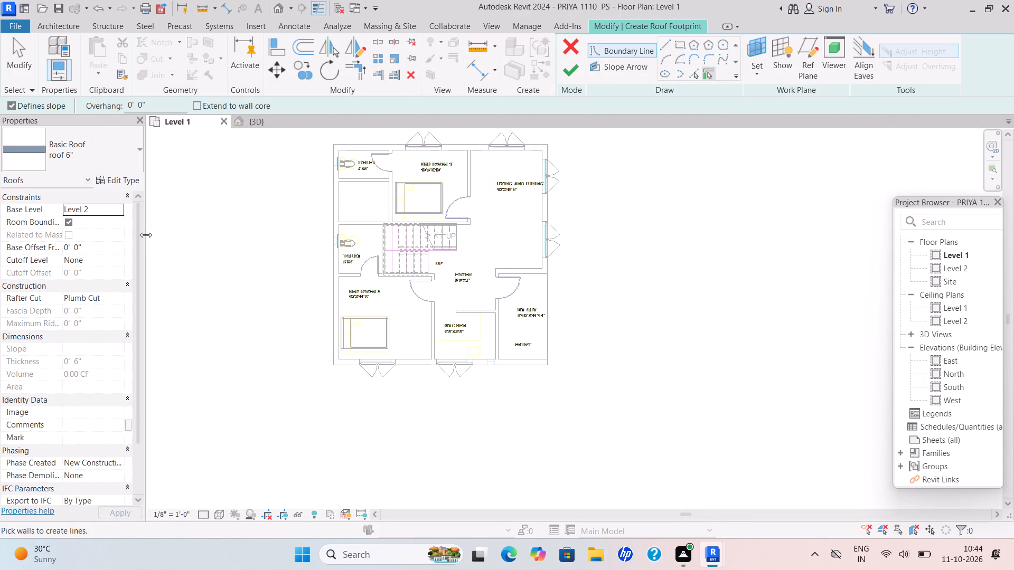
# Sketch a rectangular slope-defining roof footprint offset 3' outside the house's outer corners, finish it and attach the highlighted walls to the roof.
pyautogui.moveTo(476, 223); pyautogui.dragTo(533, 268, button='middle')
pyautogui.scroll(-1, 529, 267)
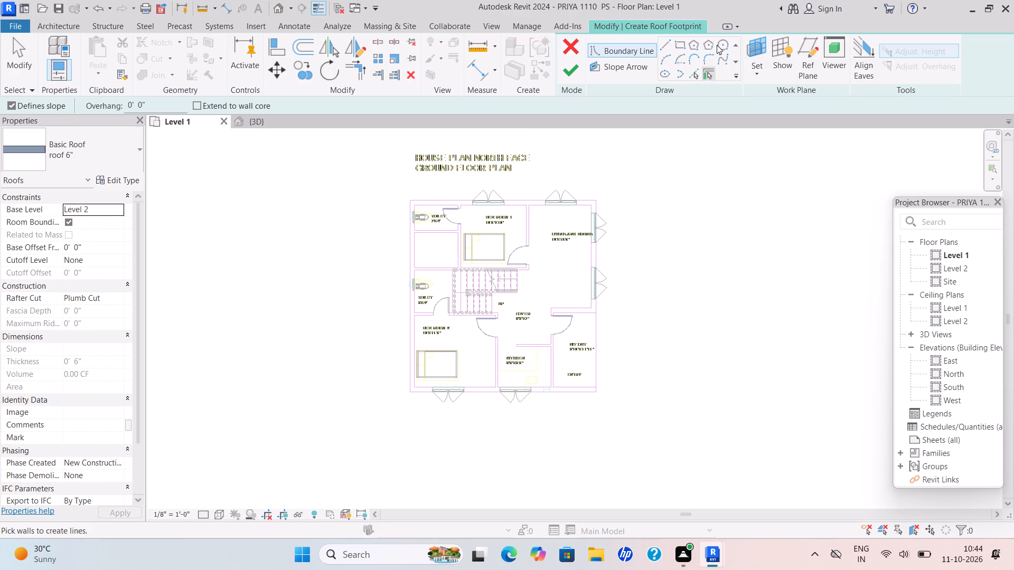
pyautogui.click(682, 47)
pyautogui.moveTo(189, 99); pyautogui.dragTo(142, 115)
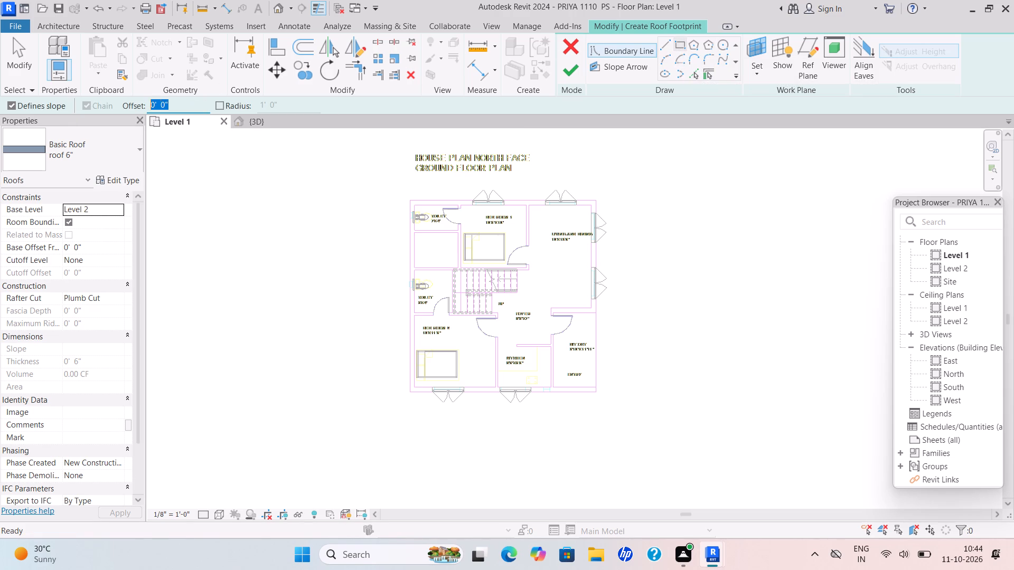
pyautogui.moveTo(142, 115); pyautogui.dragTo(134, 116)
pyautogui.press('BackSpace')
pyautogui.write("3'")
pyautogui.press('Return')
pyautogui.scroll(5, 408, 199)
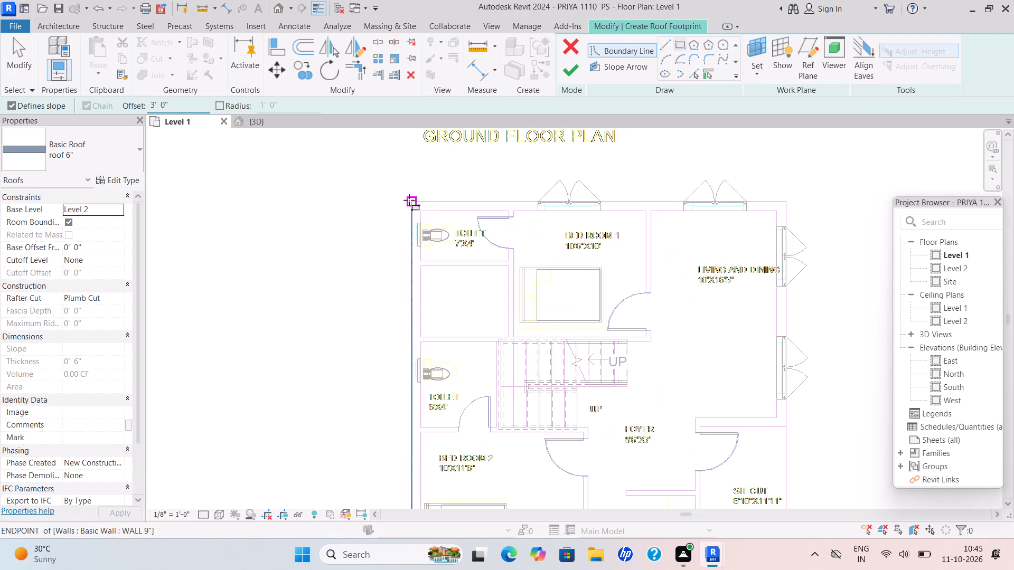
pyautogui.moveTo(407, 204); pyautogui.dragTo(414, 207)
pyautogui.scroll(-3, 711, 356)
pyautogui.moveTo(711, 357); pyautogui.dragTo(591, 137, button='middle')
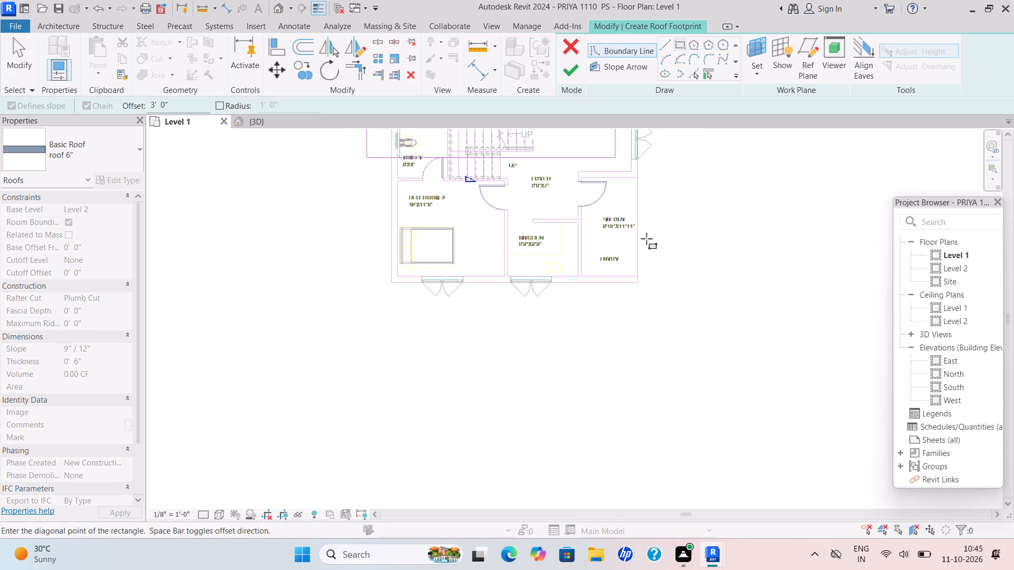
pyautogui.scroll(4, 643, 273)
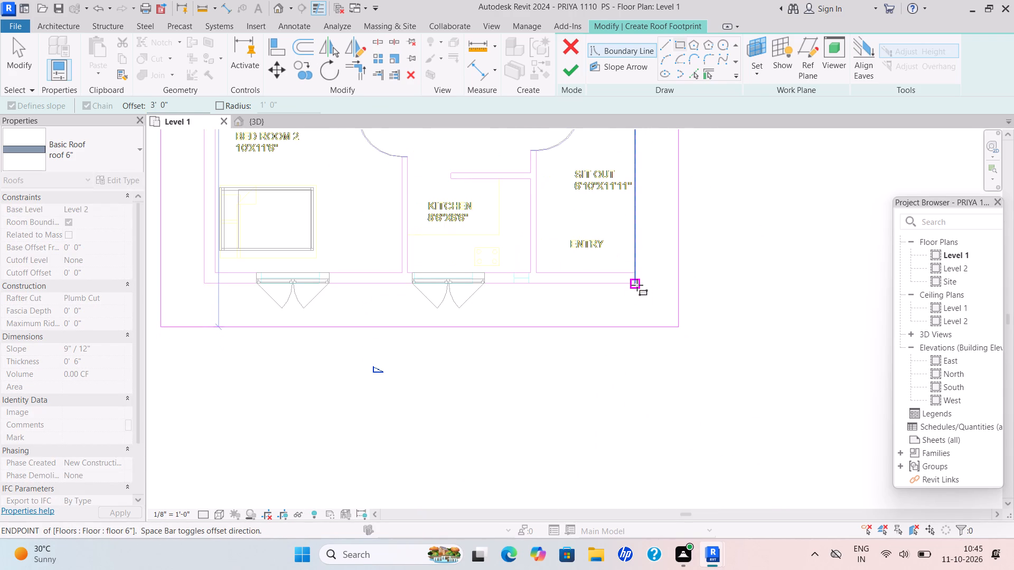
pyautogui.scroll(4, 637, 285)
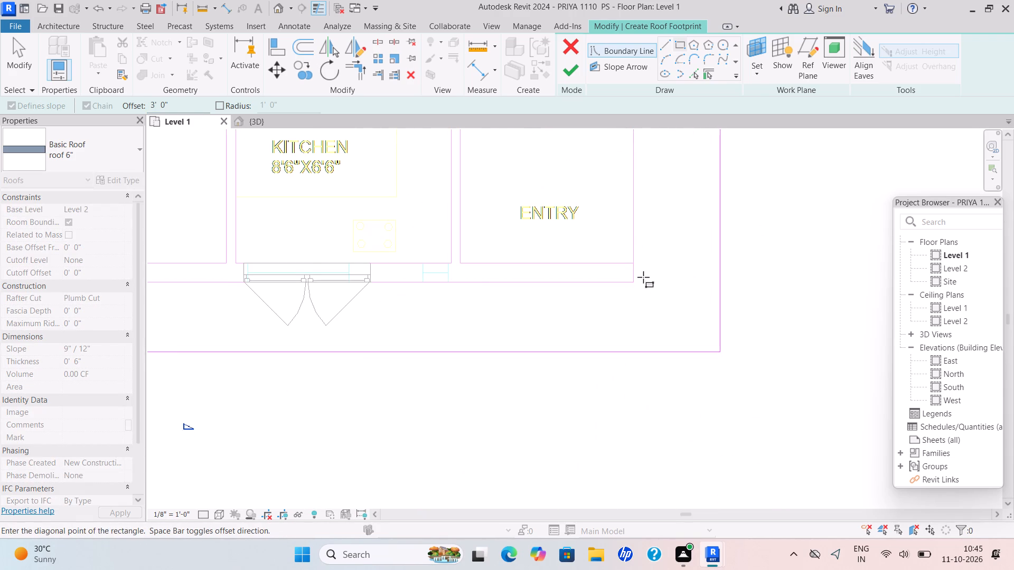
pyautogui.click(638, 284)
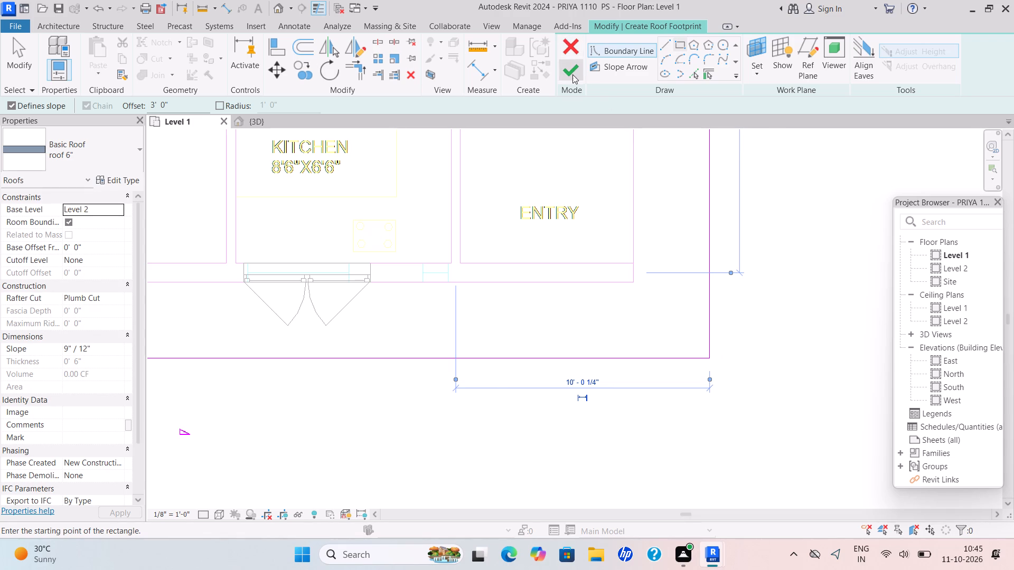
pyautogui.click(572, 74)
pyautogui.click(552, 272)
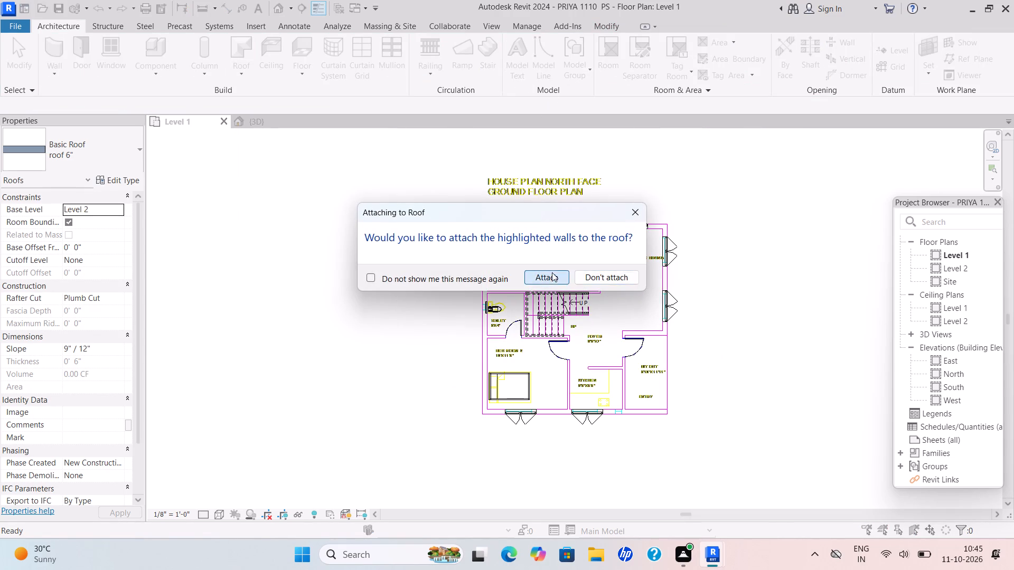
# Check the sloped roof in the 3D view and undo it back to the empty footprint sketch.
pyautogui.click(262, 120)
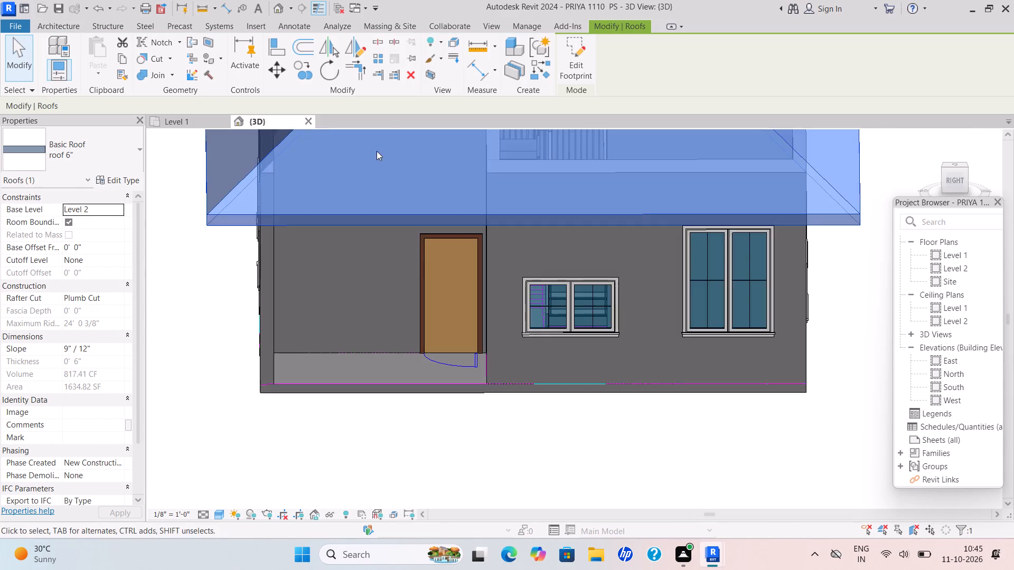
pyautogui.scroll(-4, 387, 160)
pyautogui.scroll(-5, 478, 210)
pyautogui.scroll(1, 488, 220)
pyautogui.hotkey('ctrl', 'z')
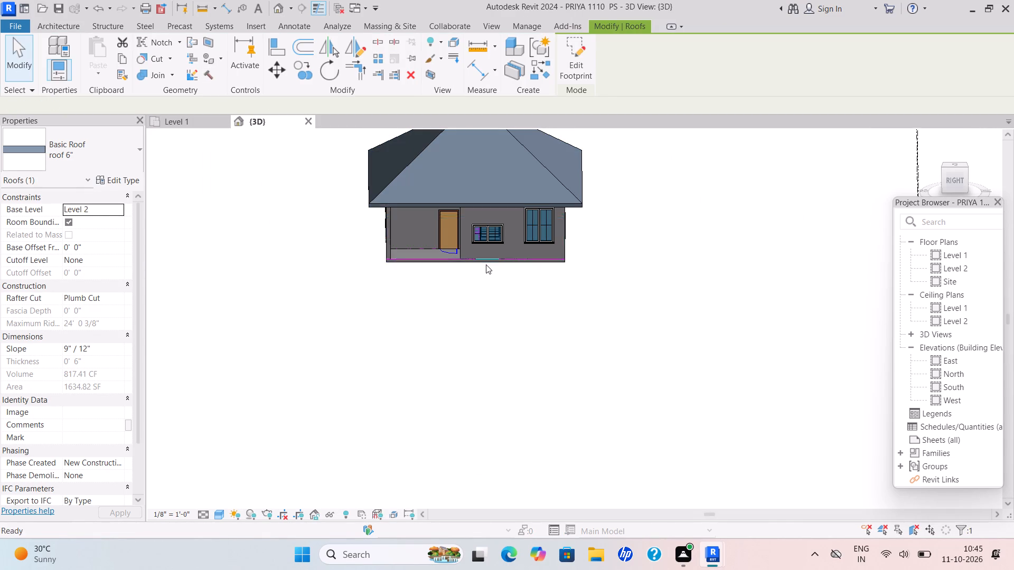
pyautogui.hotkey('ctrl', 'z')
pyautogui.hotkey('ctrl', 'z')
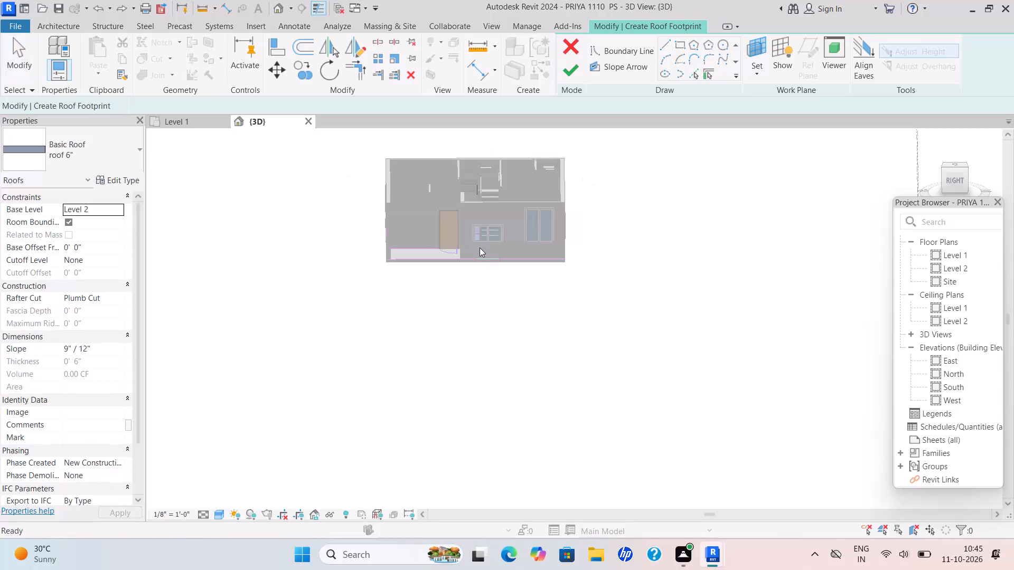
# In the Level 1 plan, sketch a non-slope-defining rectangular roof footprint offset 3' outside the house's outer corners and finish the flat roof.
pyautogui.click(189, 123)
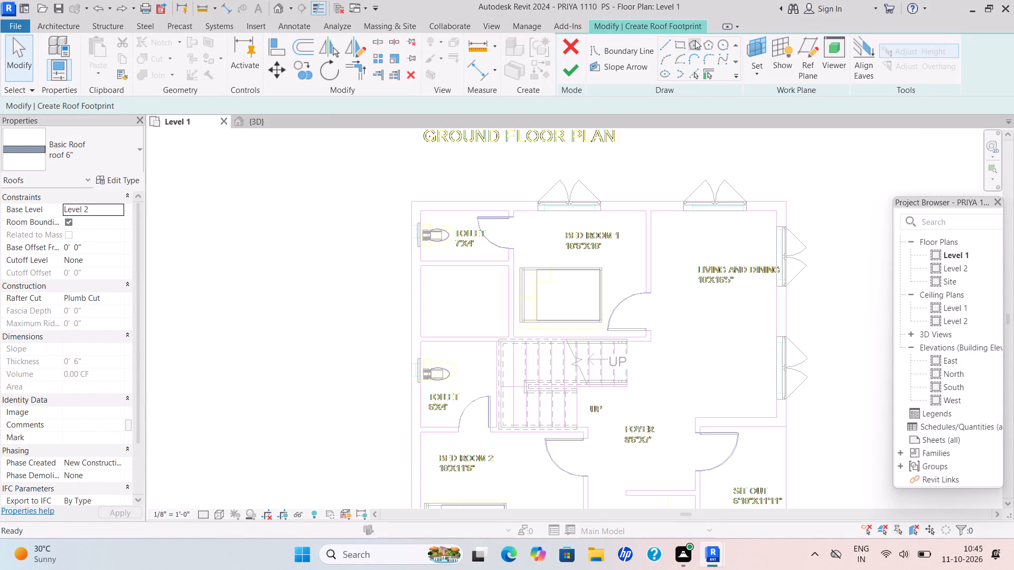
pyautogui.click(680, 43)
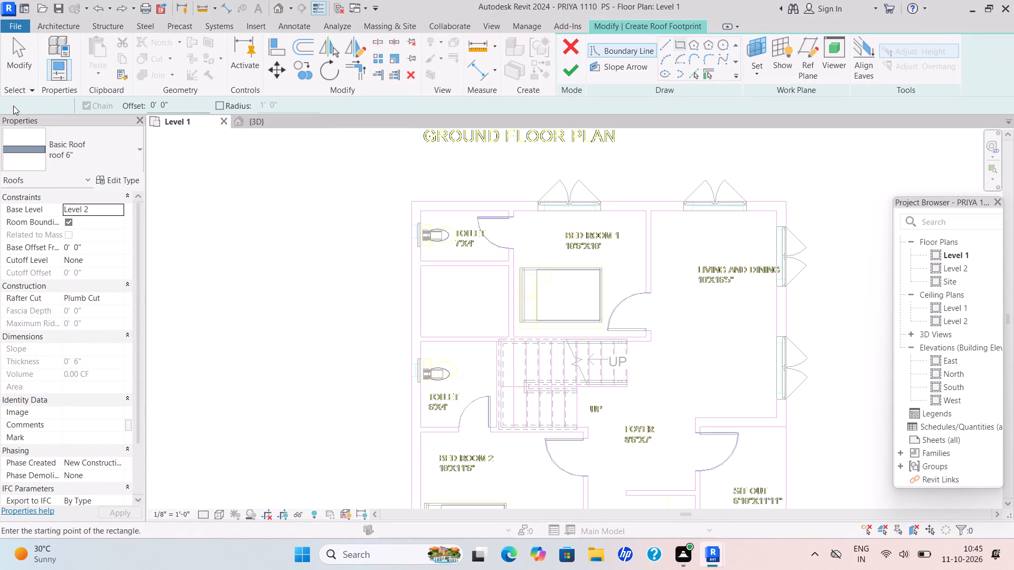
pyautogui.click(13, 106)
pyautogui.moveTo(174, 106); pyautogui.dragTo(142, 111)
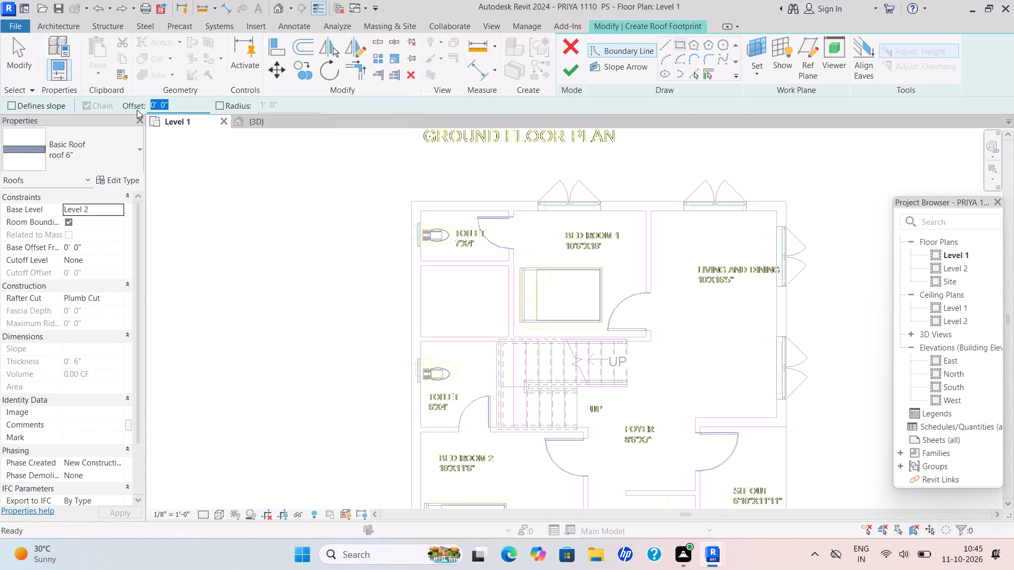
pyautogui.press('BackSpace')
pyautogui.write("3'")
pyautogui.press('Return')
pyautogui.scroll(-3, 370, 235)
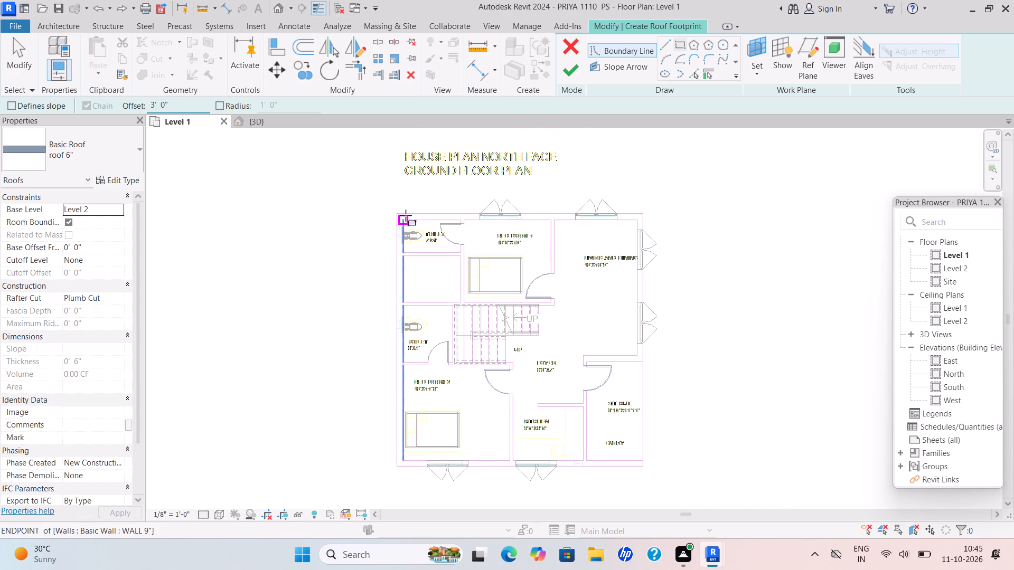
pyautogui.scroll(3, 406, 215)
pyautogui.moveTo(393, 215); pyautogui.dragTo(401, 226)
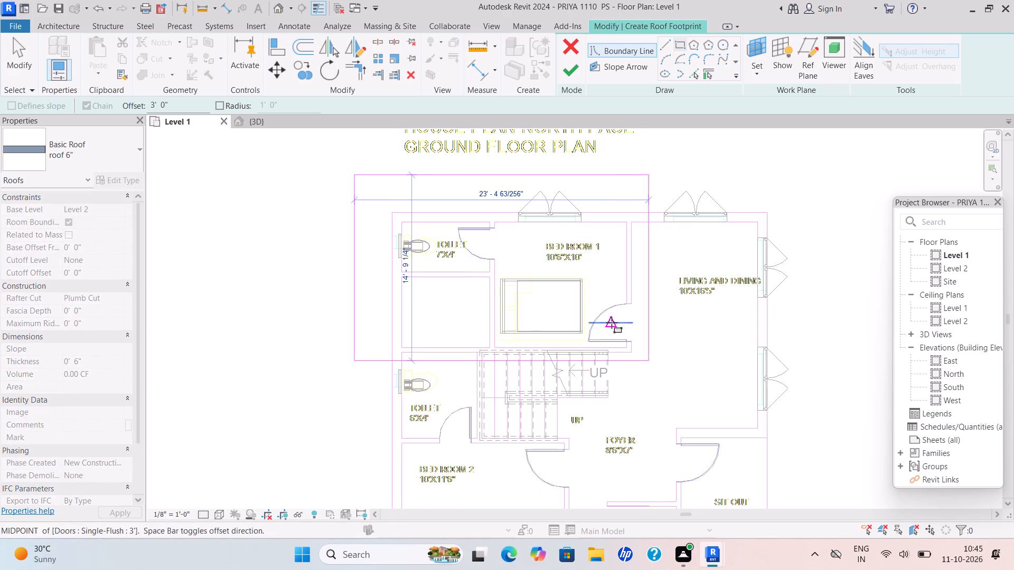
pyautogui.moveTo(677, 369); pyautogui.dragTo(535, 250, button='middle')
pyautogui.scroll(2, 636, 476)
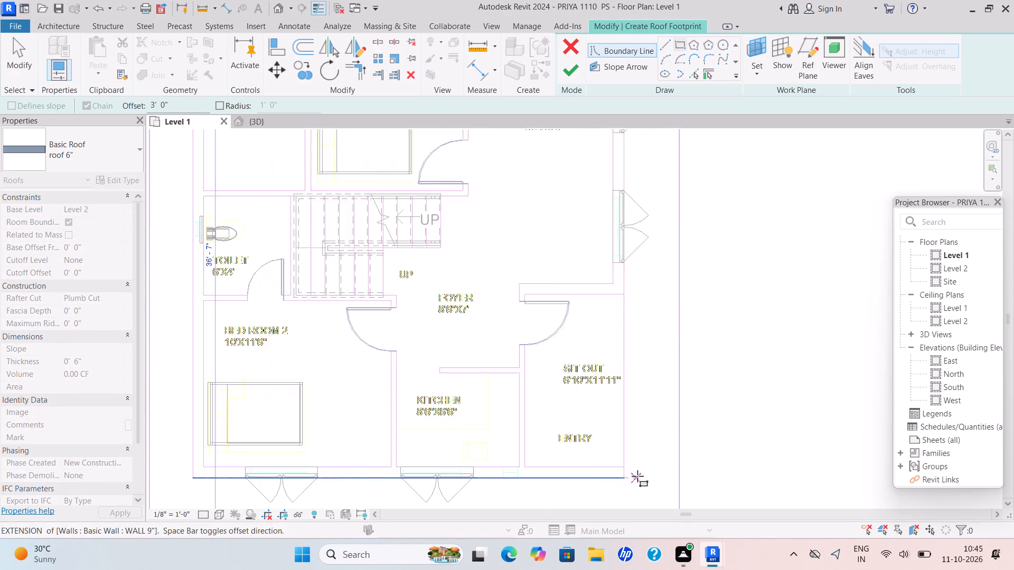
pyautogui.scroll(2, 637, 476)
pyautogui.moveTo(643, 481); pyautogui.dragTo(669, 374, button='middle')
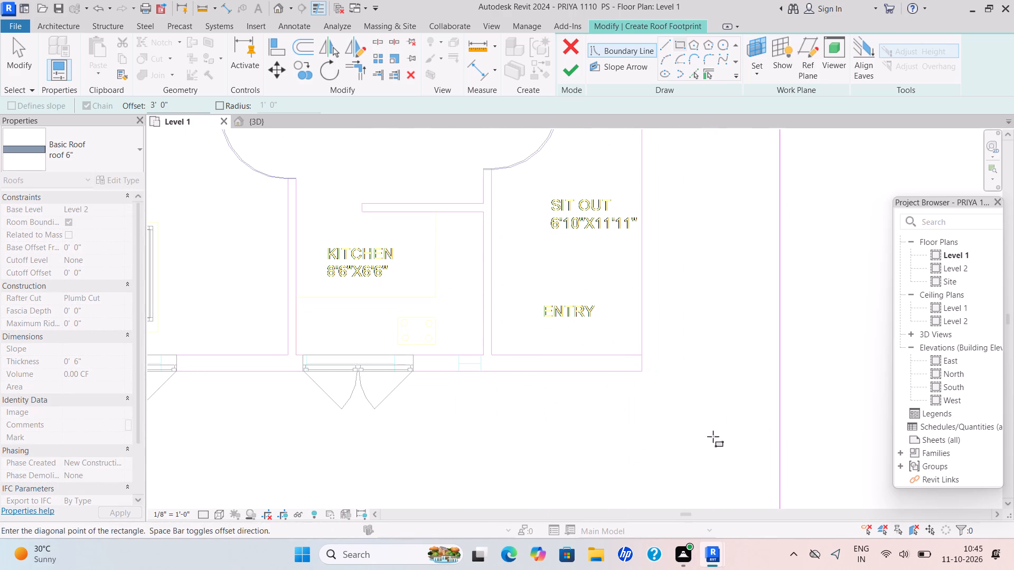
pyautogui.click(645, 372)
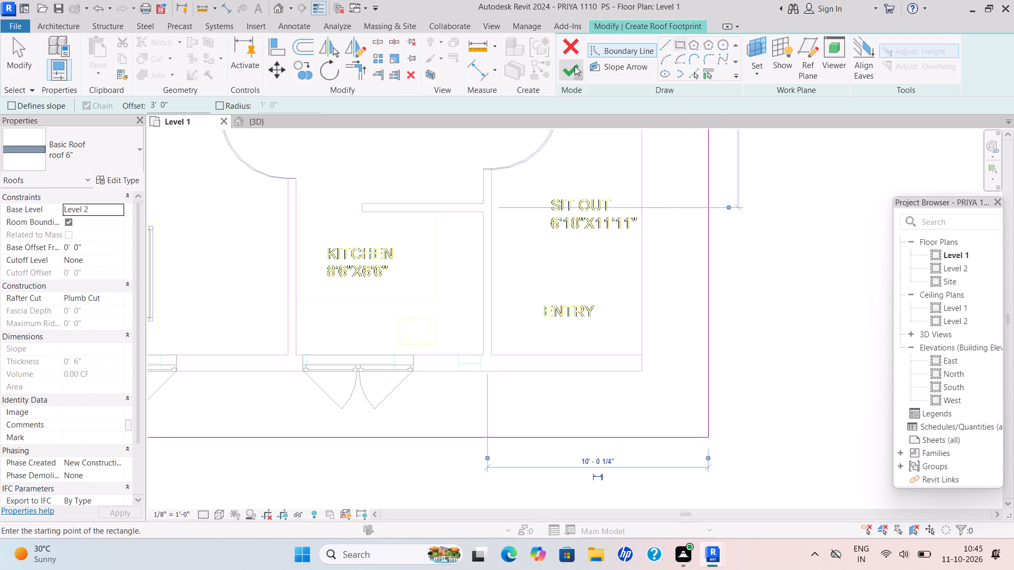
pyautogui.click(575, 66)
pyautogui.click(556, 277)
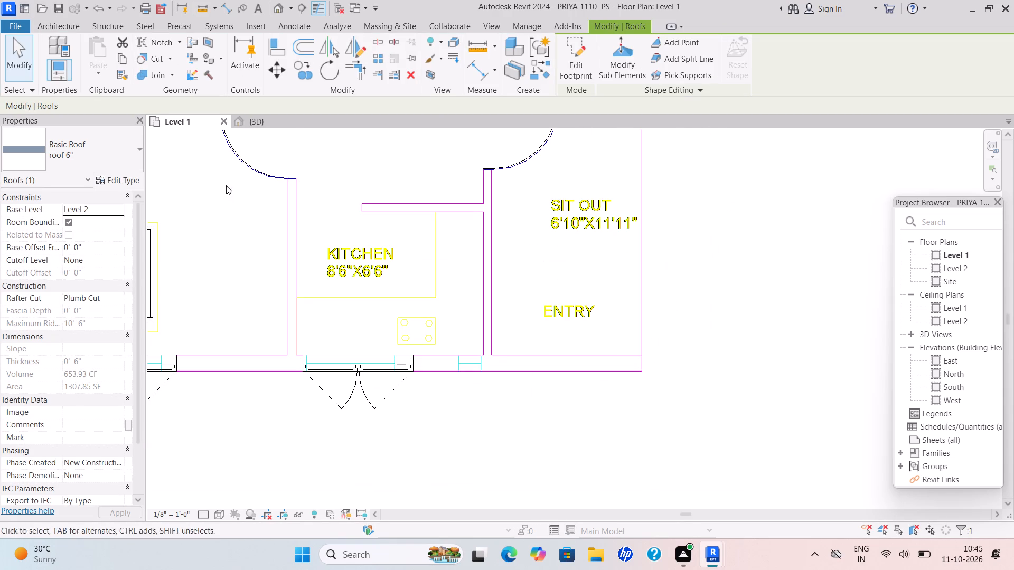
# Examine the flat roof over the house in the 3D view.
pyautogui.click(270, 123)
pyautogui.scroll(-6, 521, 225)
pyautogui.moveTo(525, 247); pyautogui.dragTo(515, 302, button='middle')
pyautogui.click(493, 261)
pyautogui.scroll(5, 513, 257)
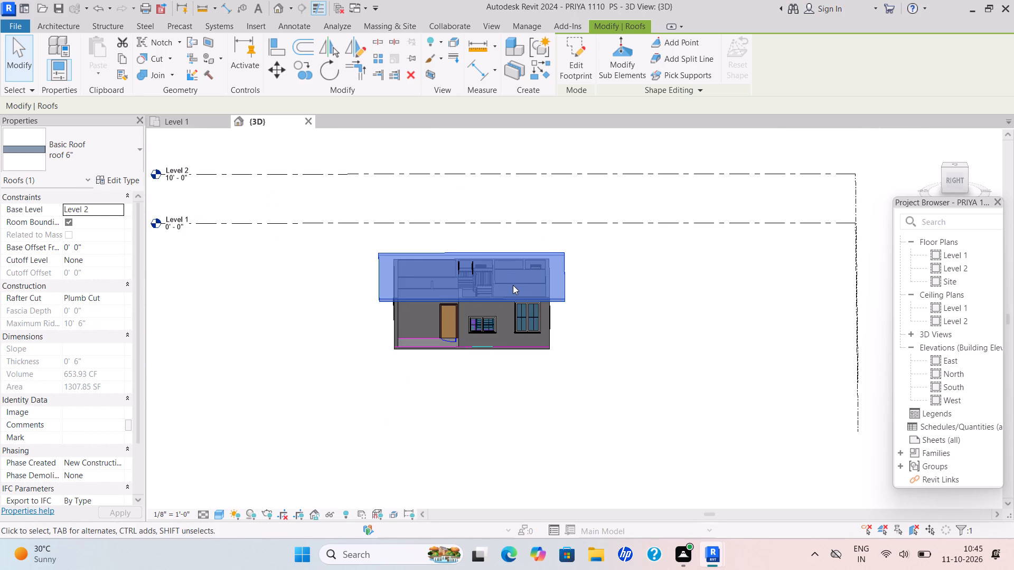
pyautogui.press('Escape')
pyautogui.scroll(3, 462, 293)
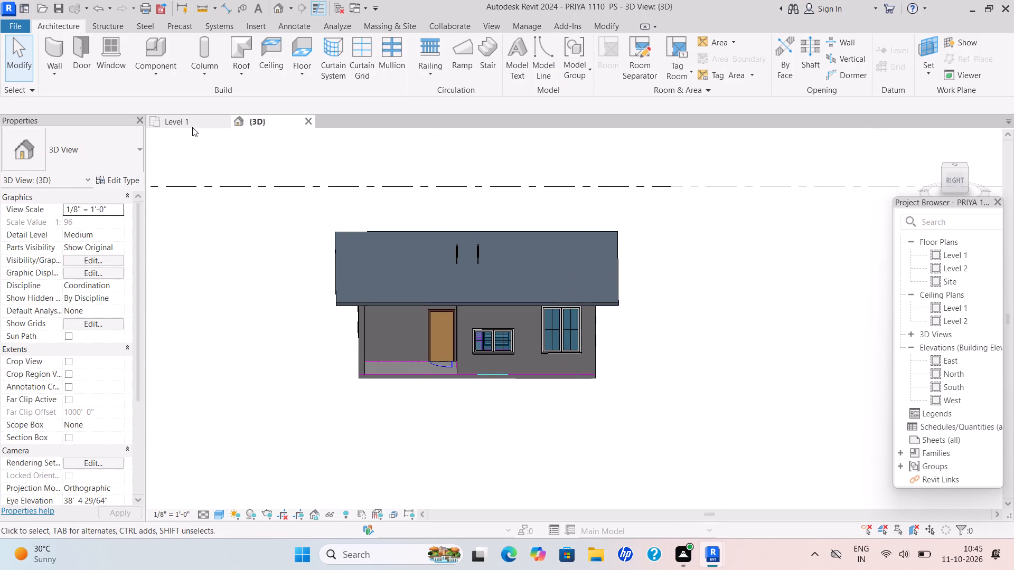
# In the Level 1 plan, start a shaft opening and draw its first boundary line, about 10' 2", along the staircase's upper edge.
pyautogui.click(192, 127)
pyautogui.scroll(-9, 407, 236)
pyautogui.moveTo(440, 259); pyautogui.dragTo(459, 311, button='middle')
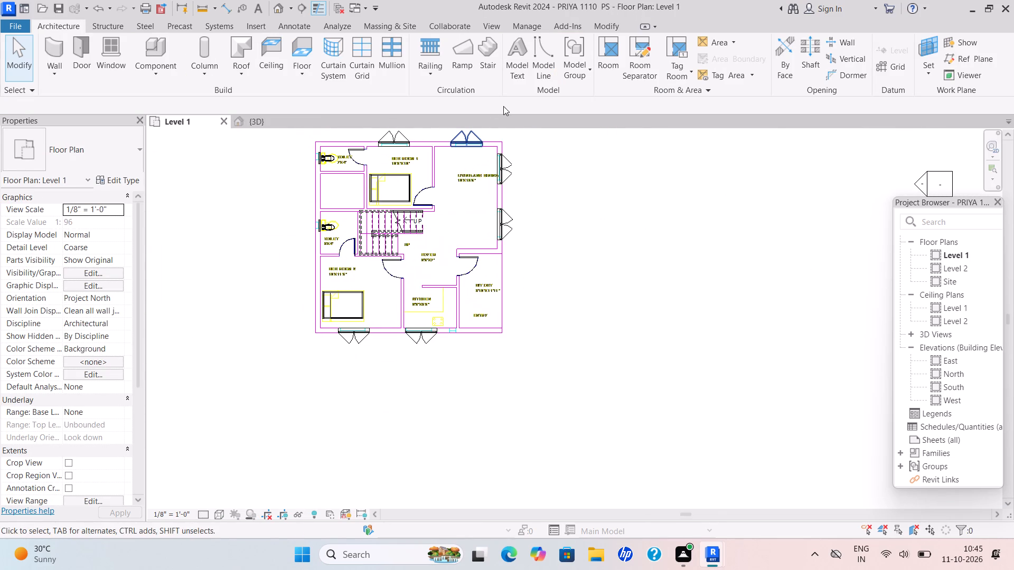
pyautogui.click(809, 51)
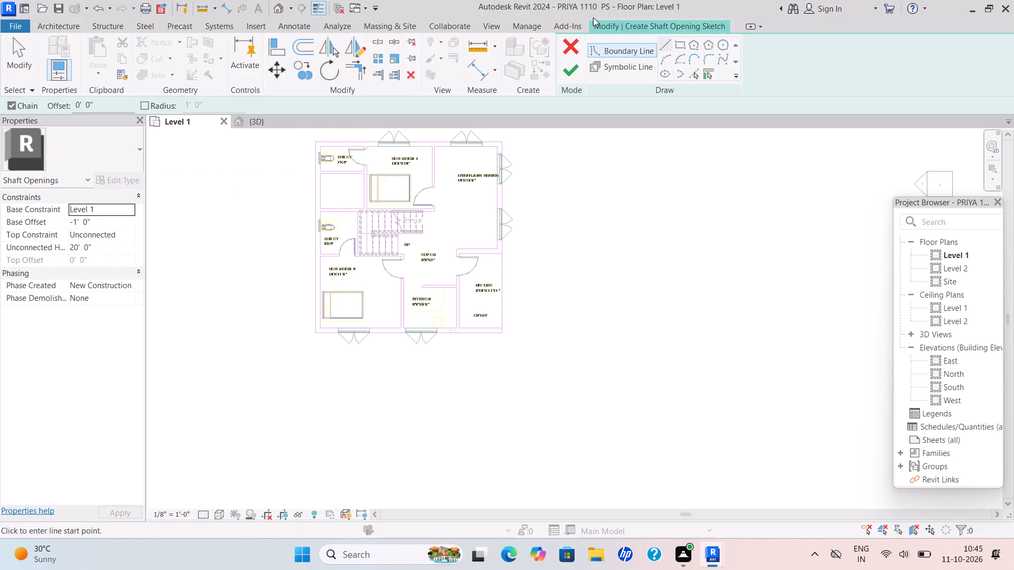
pyautogui.click(663, 41)
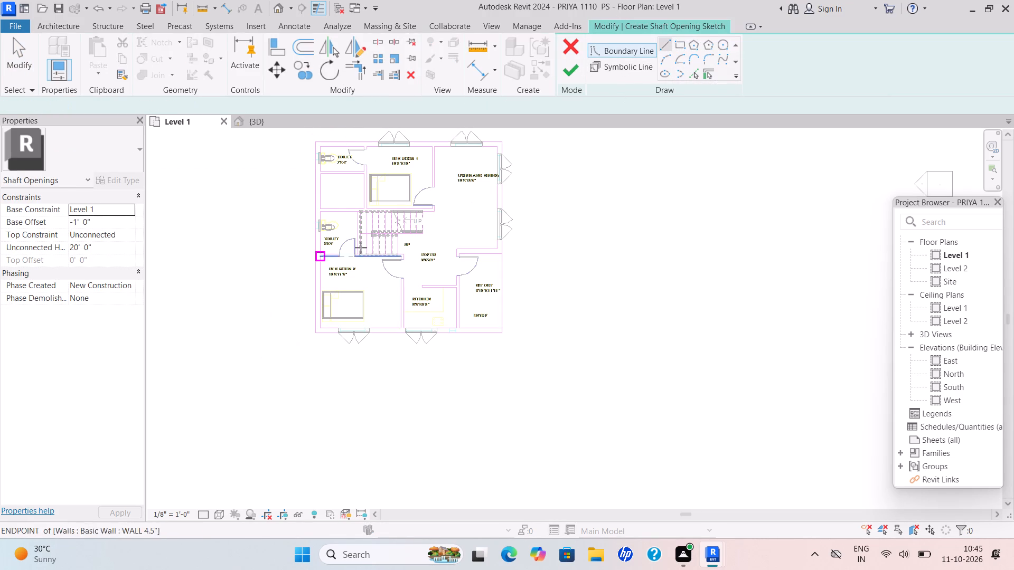
pyautogui.scroll(10, 425, 237)
pyautogui.moveTo(431, 216); pyautogui.dragTo(483, 275, button='middle')
pyautogui.scroll(5, 491, 224)
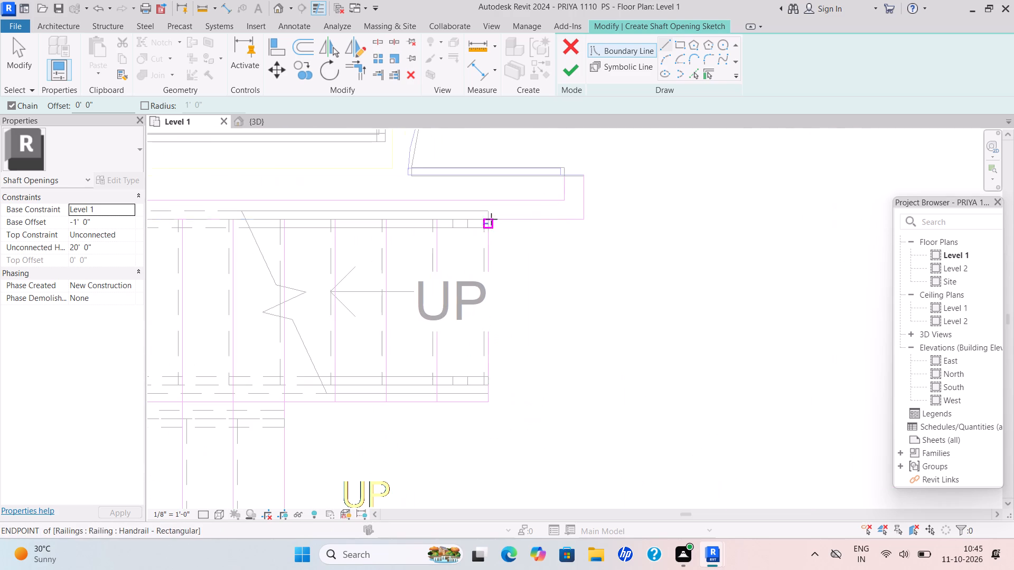
pyautogui.click(489, 213)
pyautogui.moveTo(348, 239); pyautogui.dragTo(721, 249, button='middle')
pyautogui.scroll(-1, 666, 252)
pyautogui.scroll(1, 722, 244)
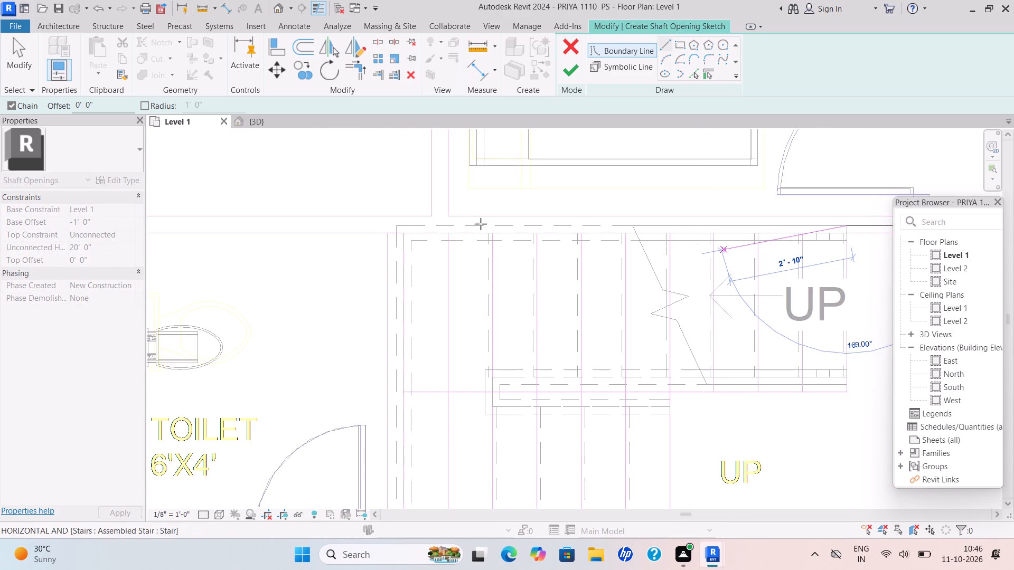
pyautogui.click(347, 222)
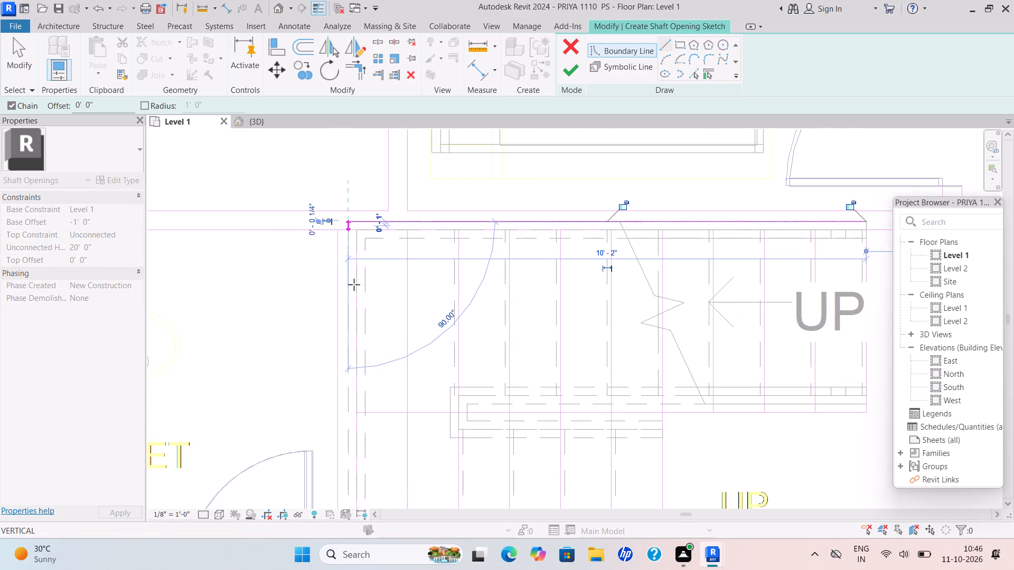
# Continue the shaft boundary down the landing side, around the lower flight and along a 4' edge beneath the upper flight.
pyautogui.scroll(-2, 359, 358)
pyautogui.moveTo(359, 358); pyautogui.dragTo(349, 267, button='middle')
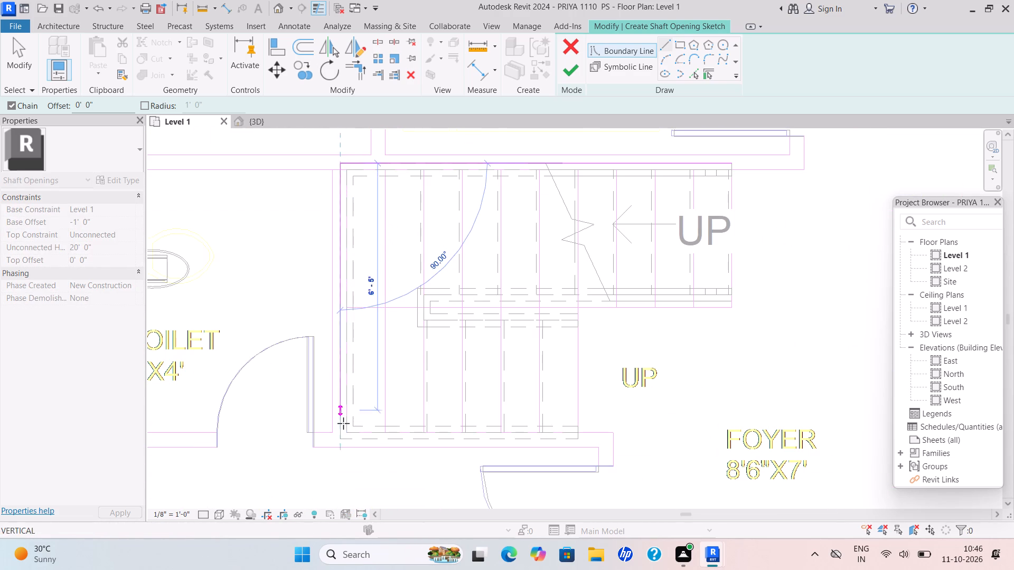
pyautogui.scroll(4, 345, 445)
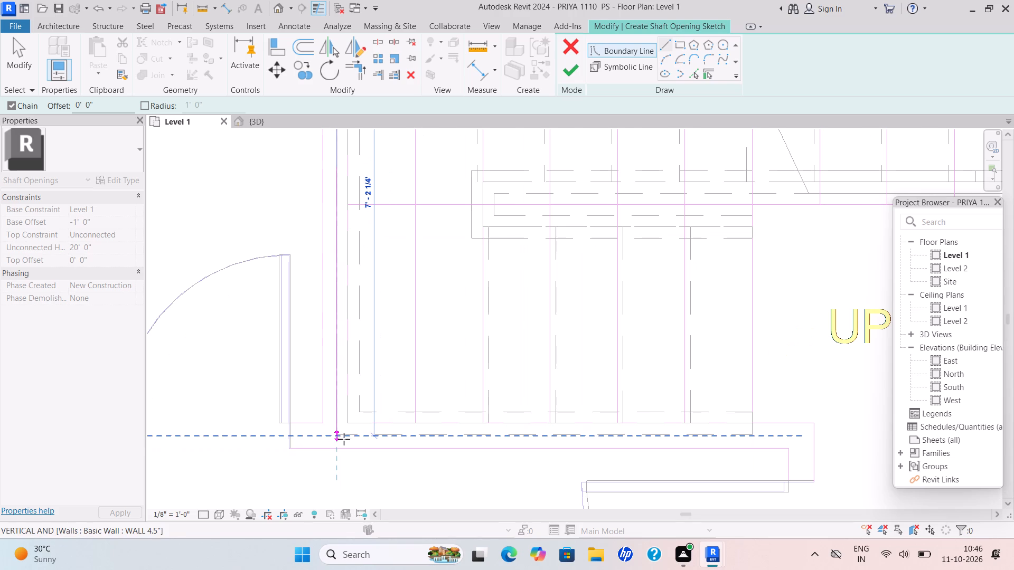
pyautogui.moveTo(336, 434); pyautogui.dragTo(345, 434)
pyautogui.moveTo(740, 423); pyautogui.dragTo(559, 410, button='middle')
pyautogui.scroll(-1, 740, 423)
pyautogui.click(565, 417)
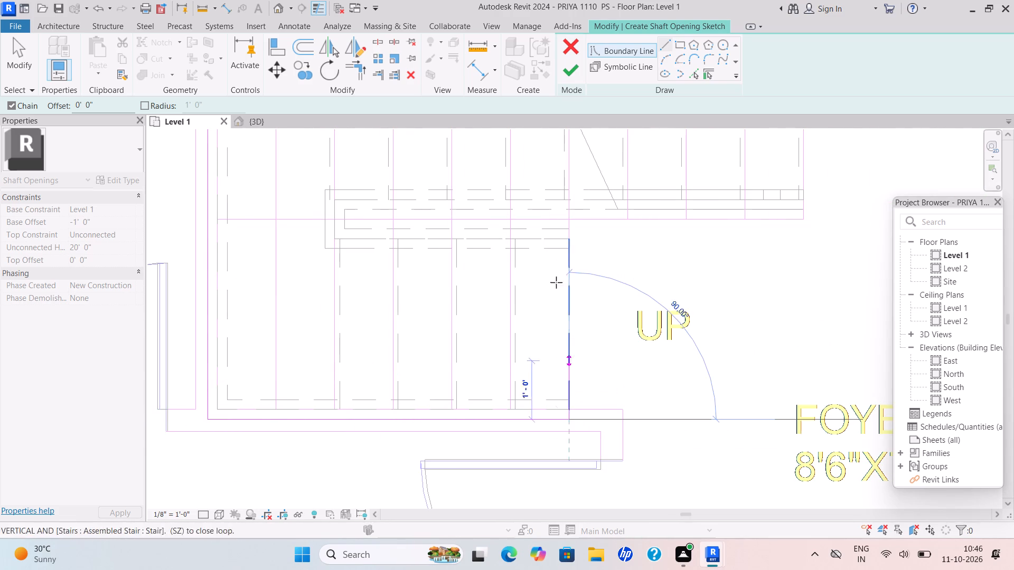
pyautogui.moveTo(570, 221); pyautogui.dragTo(590, 229)
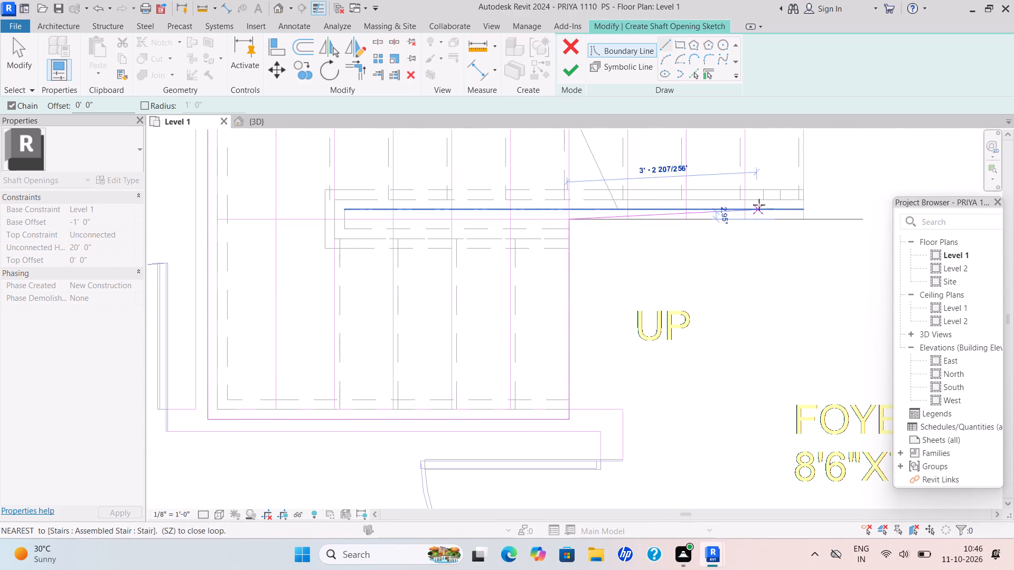
pyautogui.moveTo(760, 206); pyautogui.dragTo(626, 317, button='middle')
pyautogui.scroll(1, 626, 317)
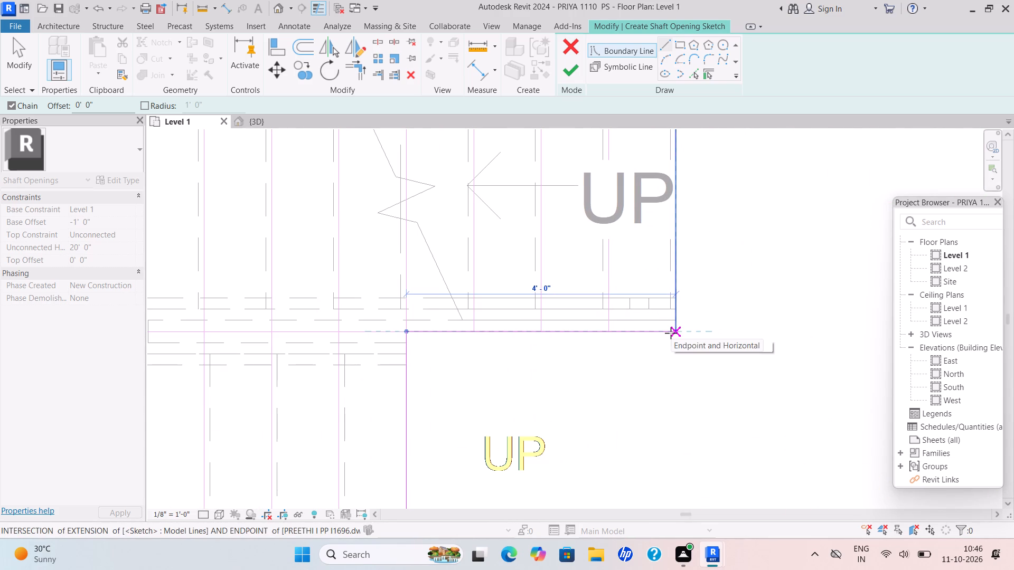
pyautogui.scroll(5, 671, 333)
pyautogui.click(681, 333)
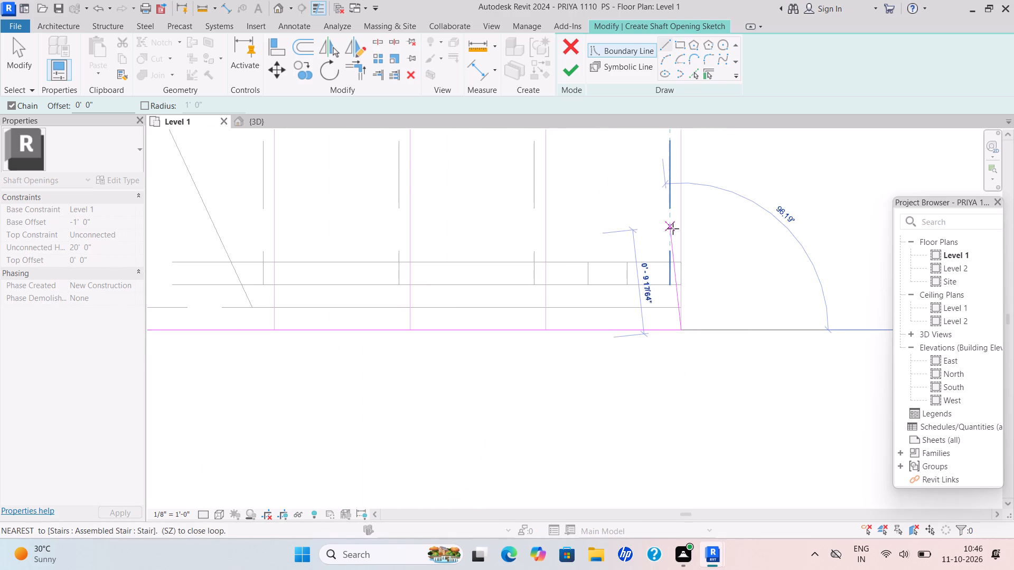
# Close the shaft boundary at the open end of the upper flight, finish the opening and unjoin the conflicting wall and roof.
pyautogui.moveTo(673, 229); pyautogui.dragTo(679, 305, button='middle')
pyautogui.scroll(-2, 673, 274)
pyautogui.moveTo(691, 205); pyautogui.dragTo(684, 313, button='middle')
pyautogui.scroll(-1, 684, 306)
pyautogui.scroll(3, 683, 138)
pyautogui.moveTo(687, 165); pyautogui.dragTo(687, 204, button='middle')
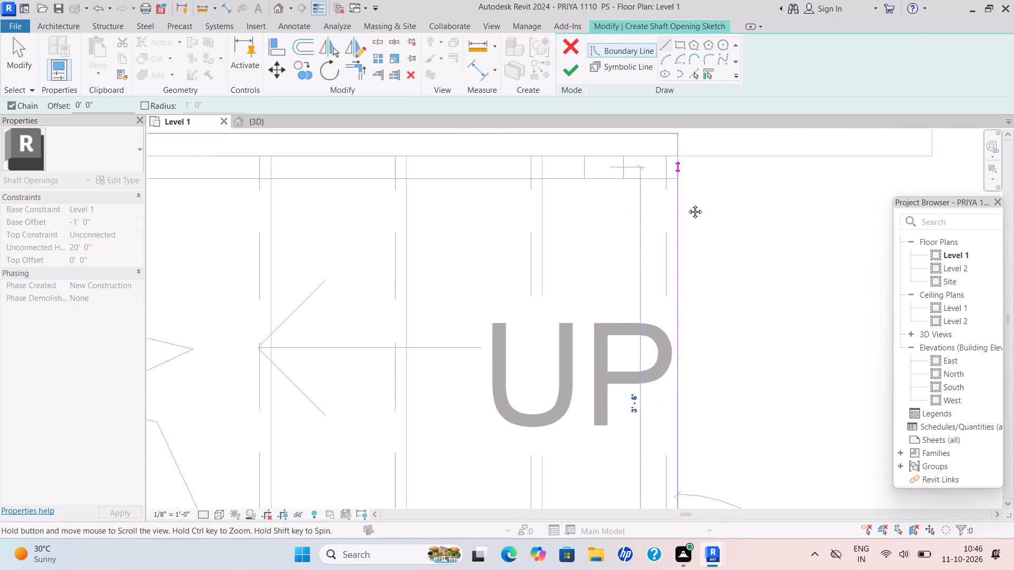
pyautogui.moveTo(687, 204); pyautogui.dragTo(681, 254, button='middle')
pyautogui.scroll(1, 680, 253)
pyautogui.click(670, 221)
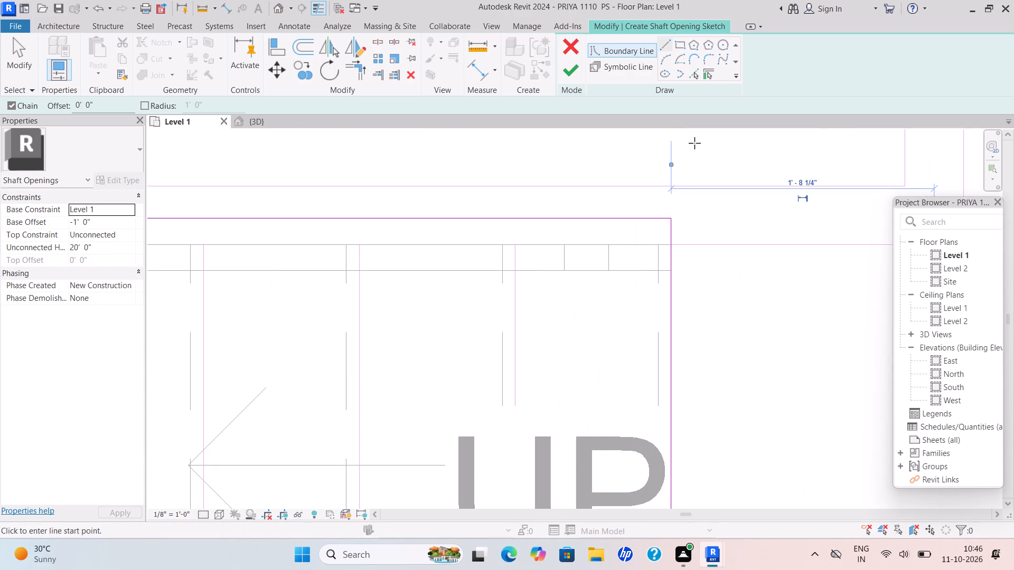
pyautogui.click(574, 70)
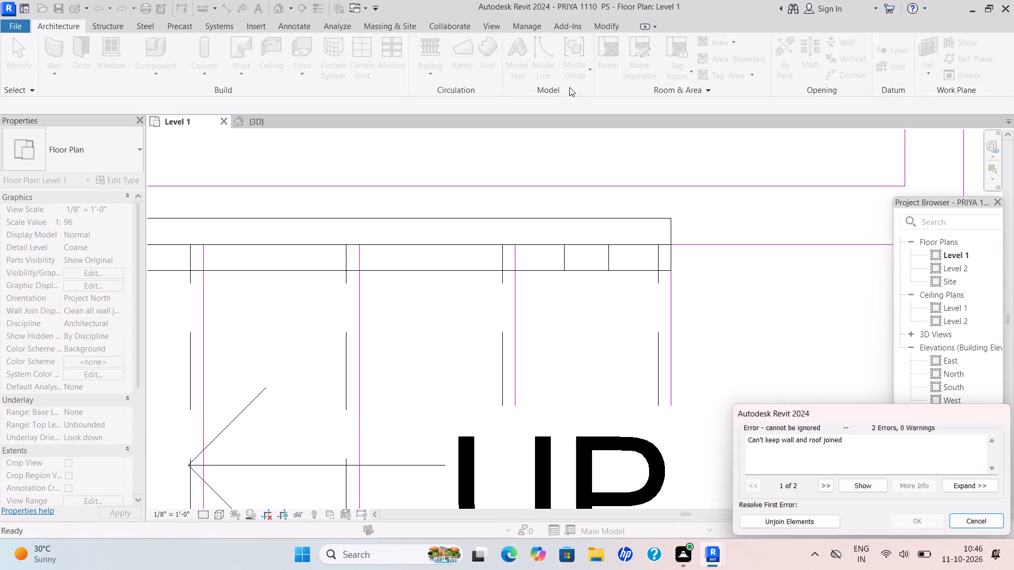
pyautogui.click(794, 519)
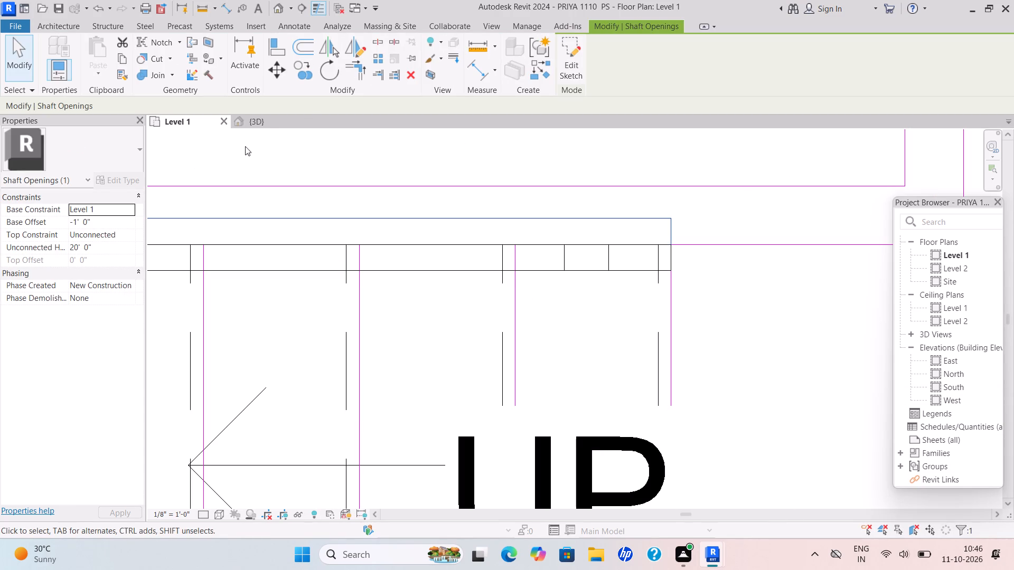
# In the 3D view, shorten the stair shaft to a base offset of about 6' 4" and an unconnected height of about 3' 10".
pyautogui.click(272, 120)
pyautogui.scroll(-4, 493, 213)
pyautogui.scroll(2, 531, 239)
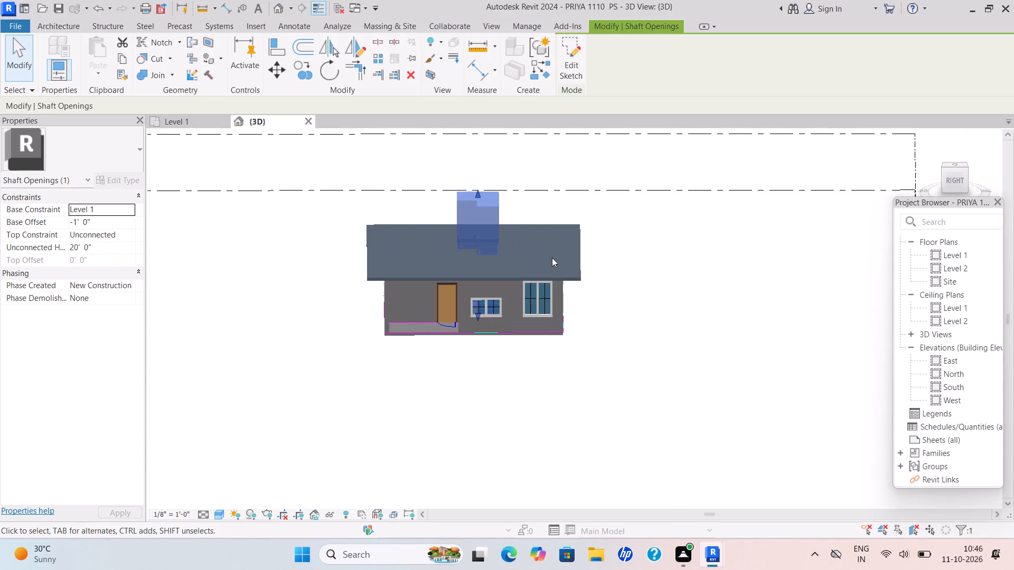
pyautogui.keyDown('shift'); pyautogui.moveTo(558, 261); pyautogui.dragTo(578, 174, button='middle'); pyautogui.keyUp('shift')
pyautogui.moveTo(565, 258); pyautogui.dragTo(554, 303, button='middle')
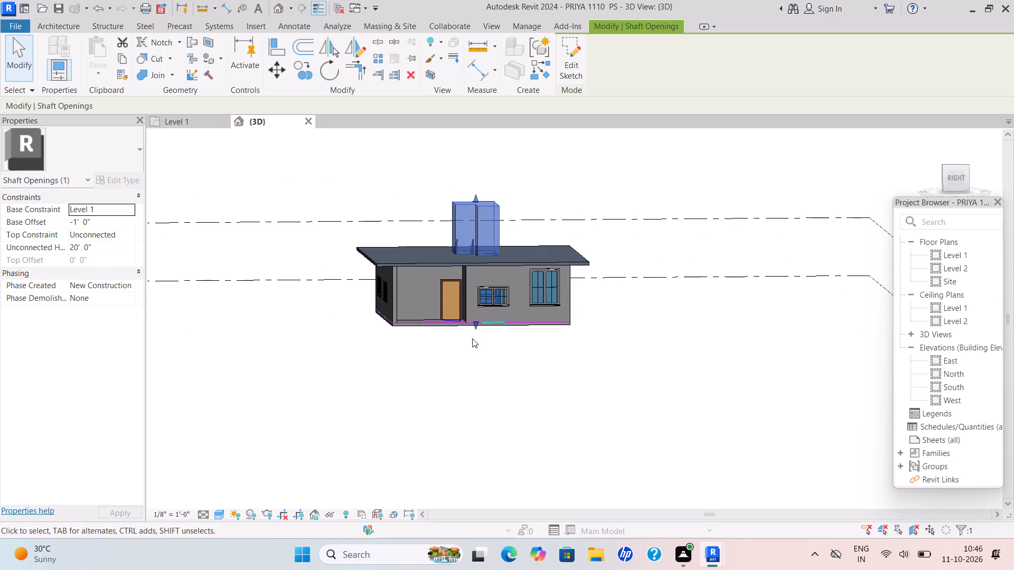
pyautogui.moveTo(478, 324); pyautogui.dragTo(492, 279)
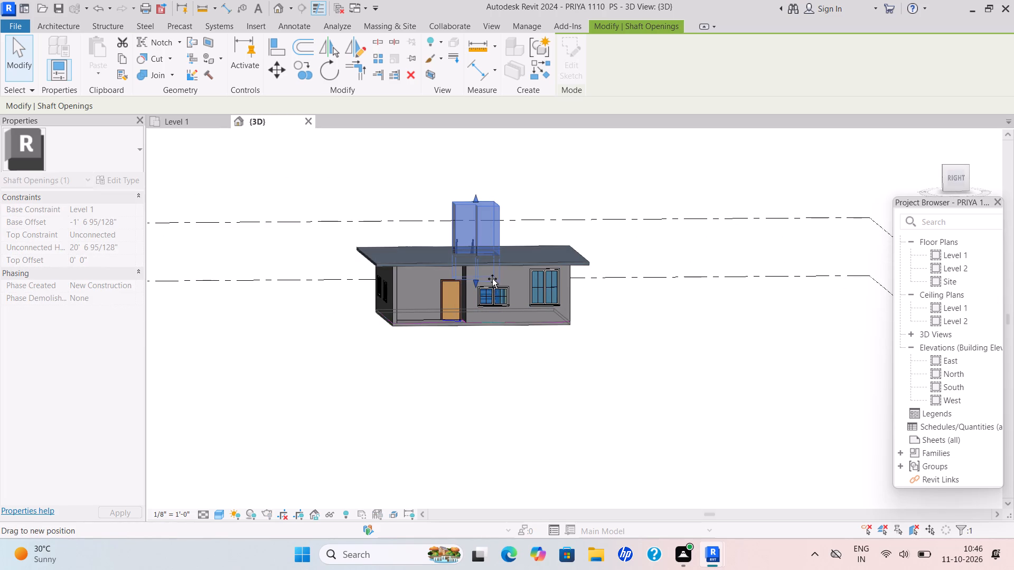
pyautogui.moveTo(492, 279); pyautogui.dragTo(493, 277)
pyautogui.keyDown('shift'); pyautogui.moveTo(542, 282); pyautogui.dragTo(542, 334, button='middle'); pyautogui.keyUp('shift')
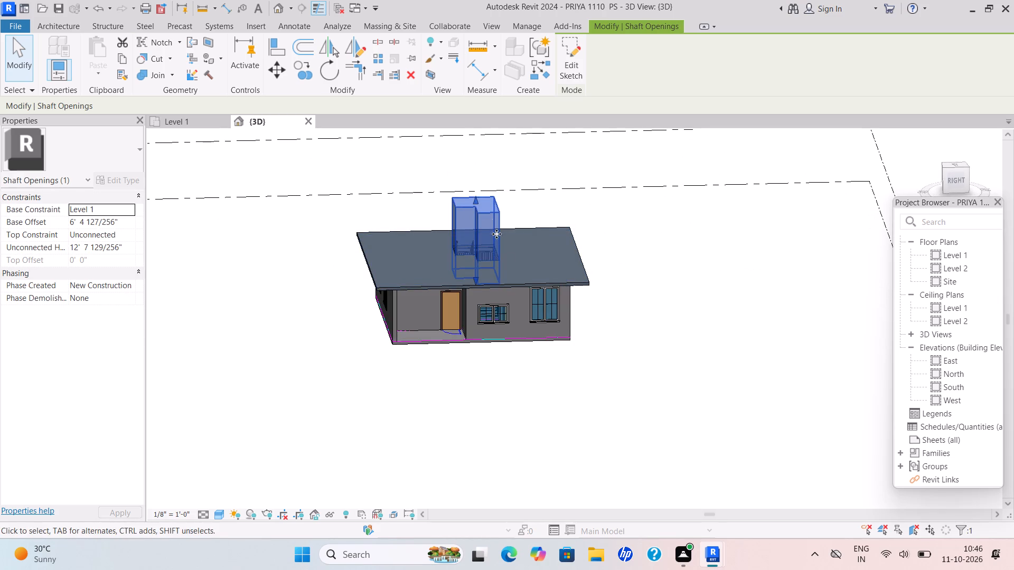
pyautogui.moveTo(479, 206); pyautogui.dragTo(493, 258)
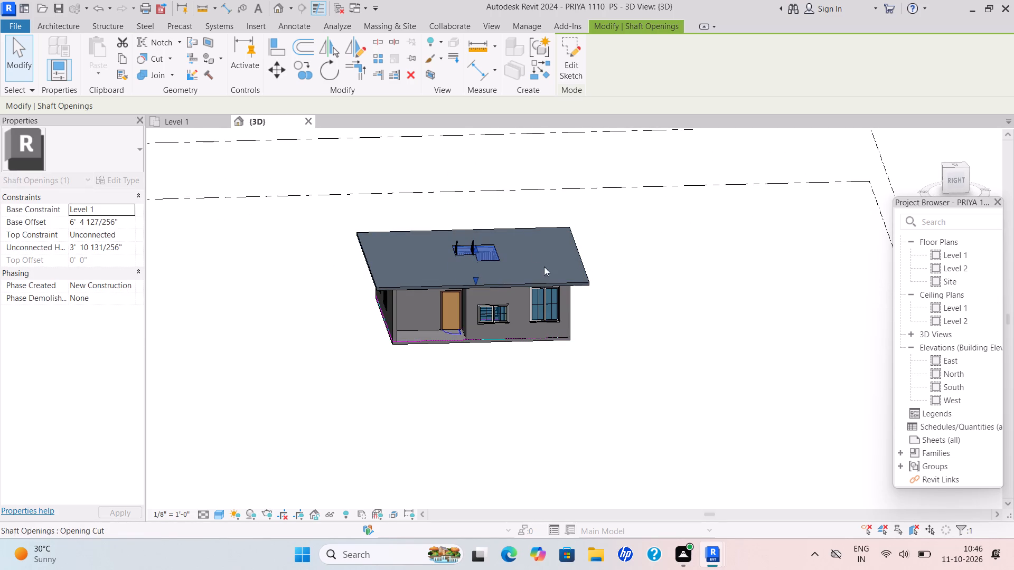
pyautogui.press('Return')
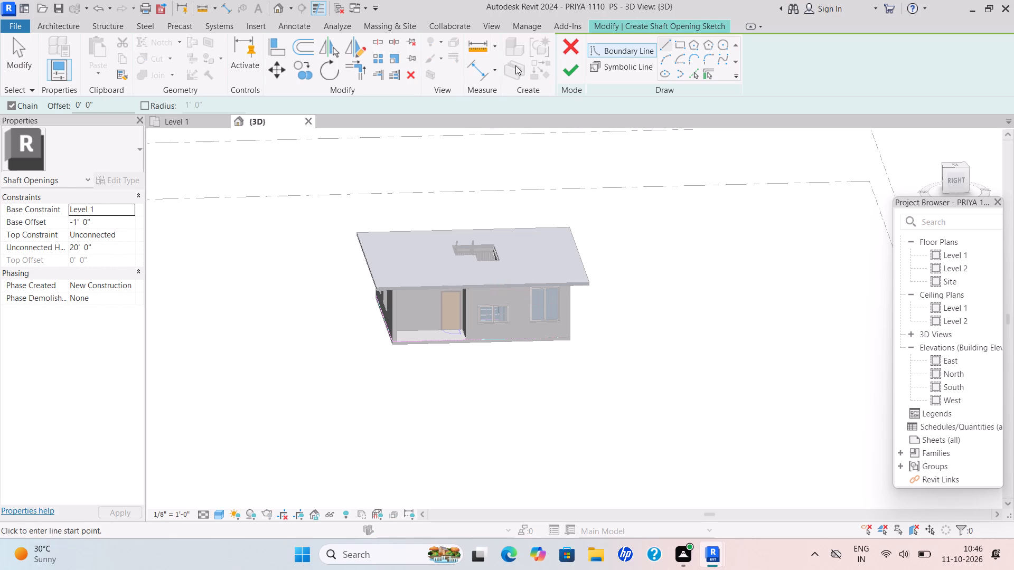
pyautogui.click(575, 49)
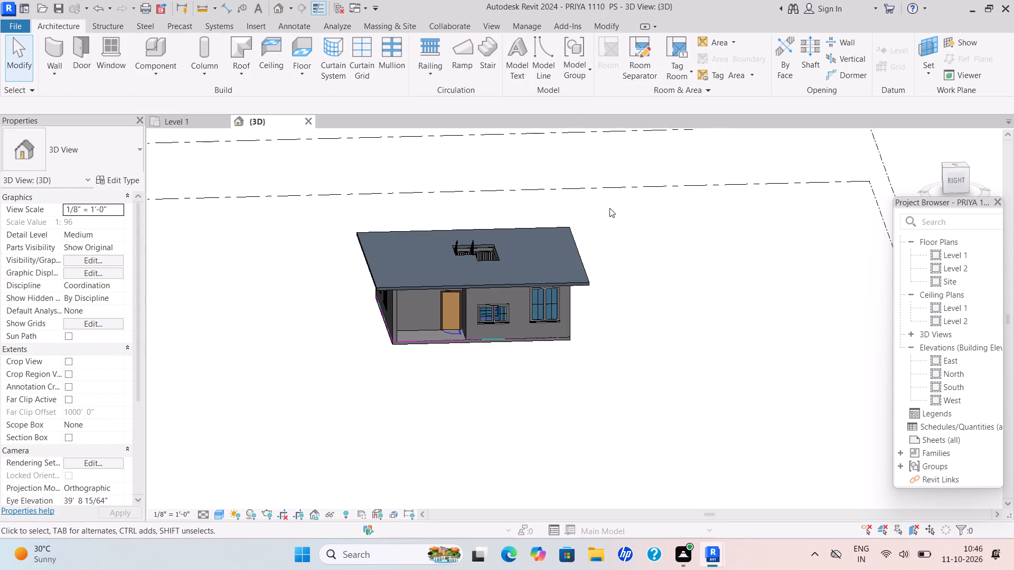
# Start the Paint tool with the Wood - Stained material and paint the recessed porch wall around the entrance door.
pyautogui.scroll(6, 502, 246)
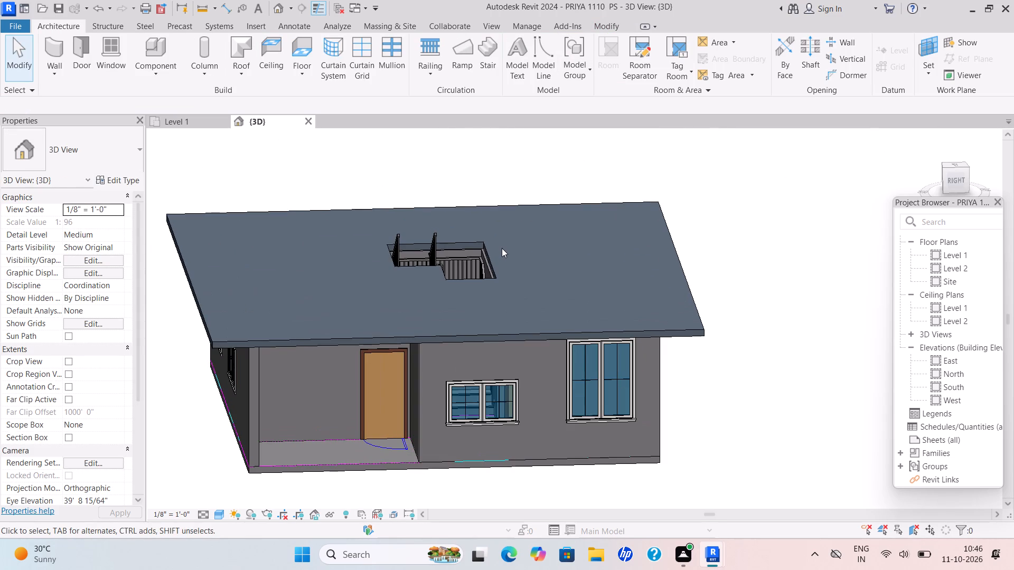
pyautogui.press('Escape')
pyautogui.press('Escape')
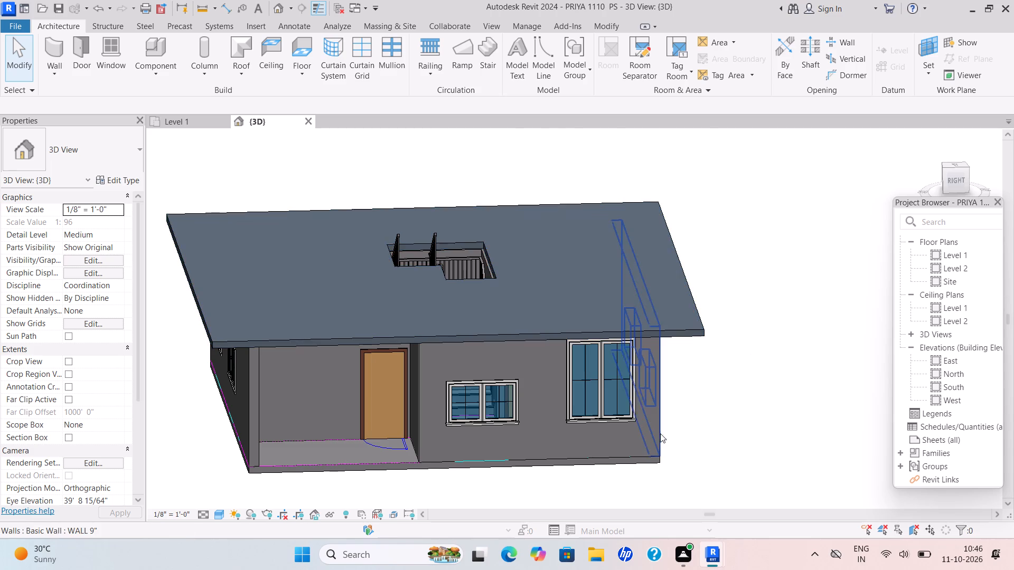
pyautogui.scroll(-1, 655, 425)
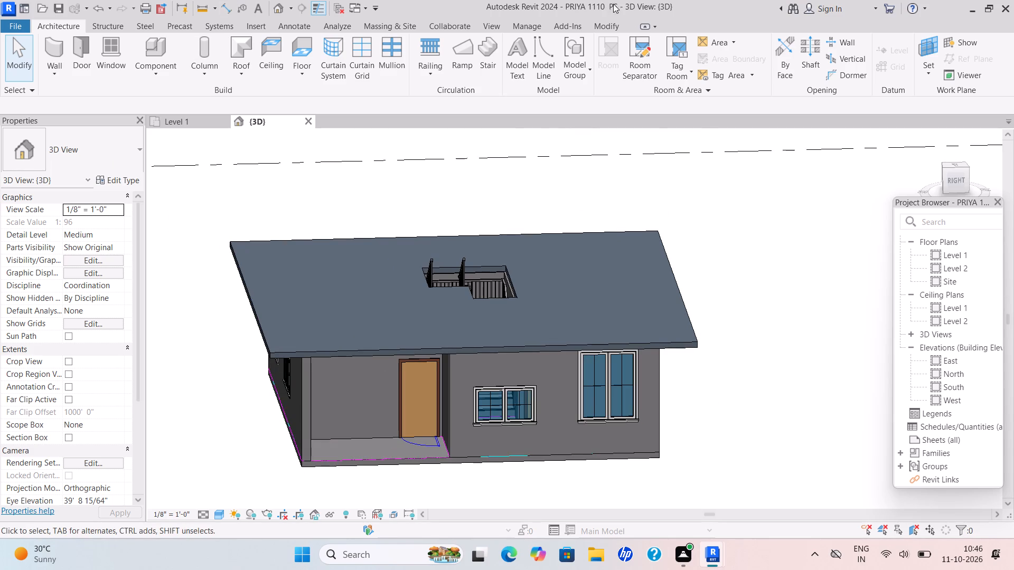
pyautogui.click(615, 27)
pyautogui.click(219, 55)
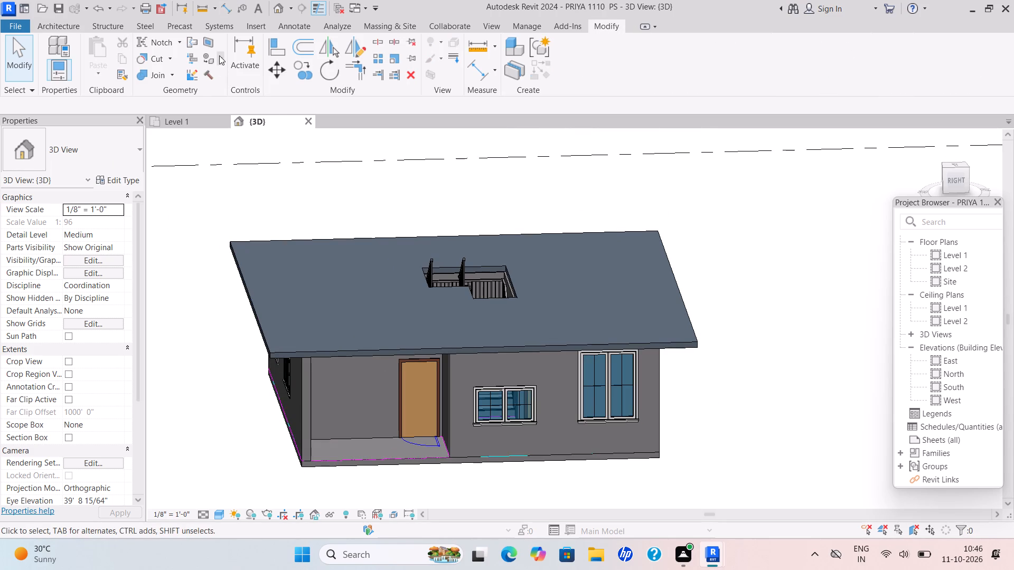
pyautogui.click(230, 81)
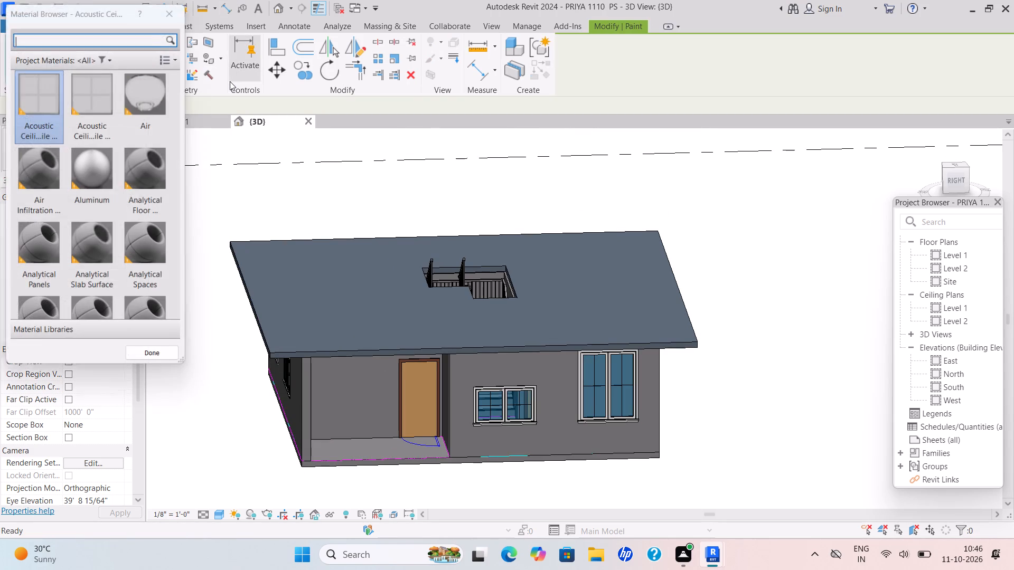
pyautogui.scroll(-5, 142, 201)
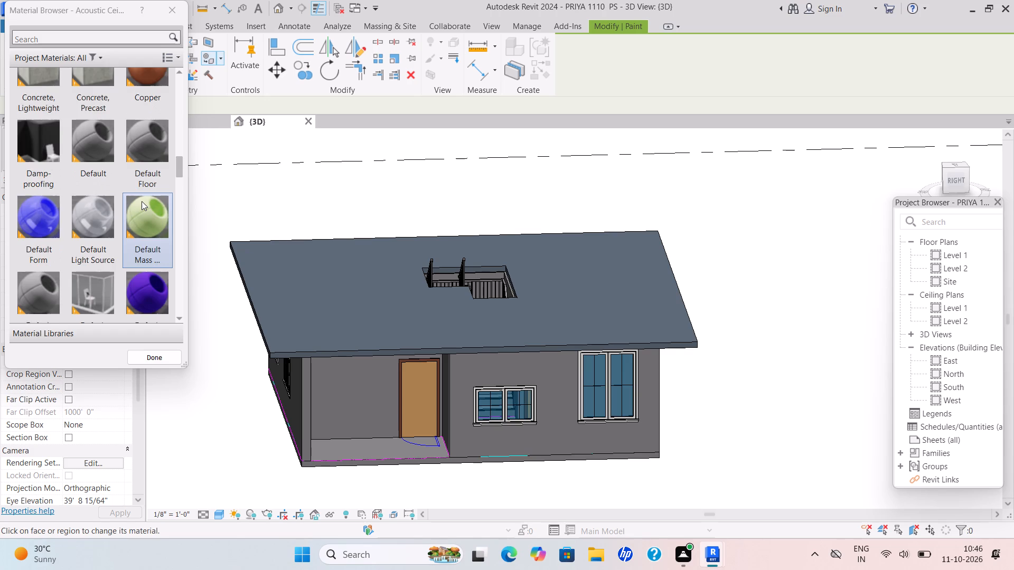
pyautogui.scroll(-5, 142, 201)
pyautogui.scroll(1, 149, 201)
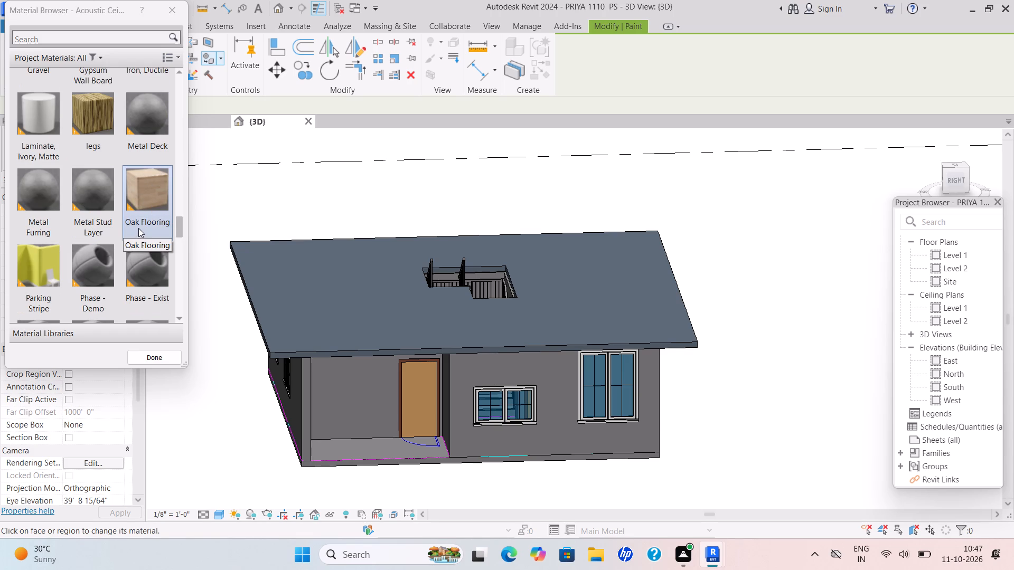
pyautogui.scroll(-4, 149, 221)
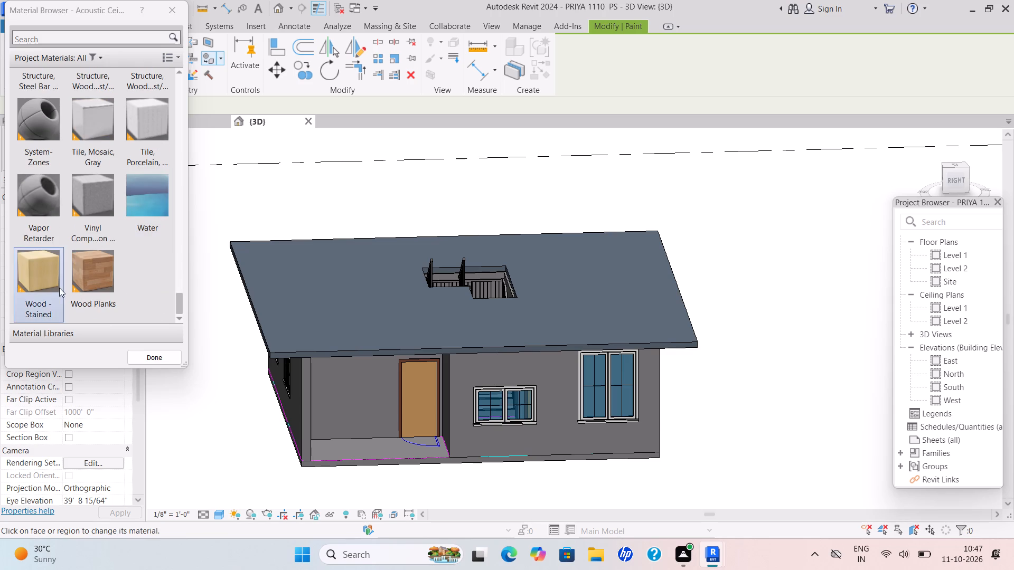
pyautogui.moveTo(51, 285); pyautogui.dragTo(45, 282)
pyautogui.click(377, 403)
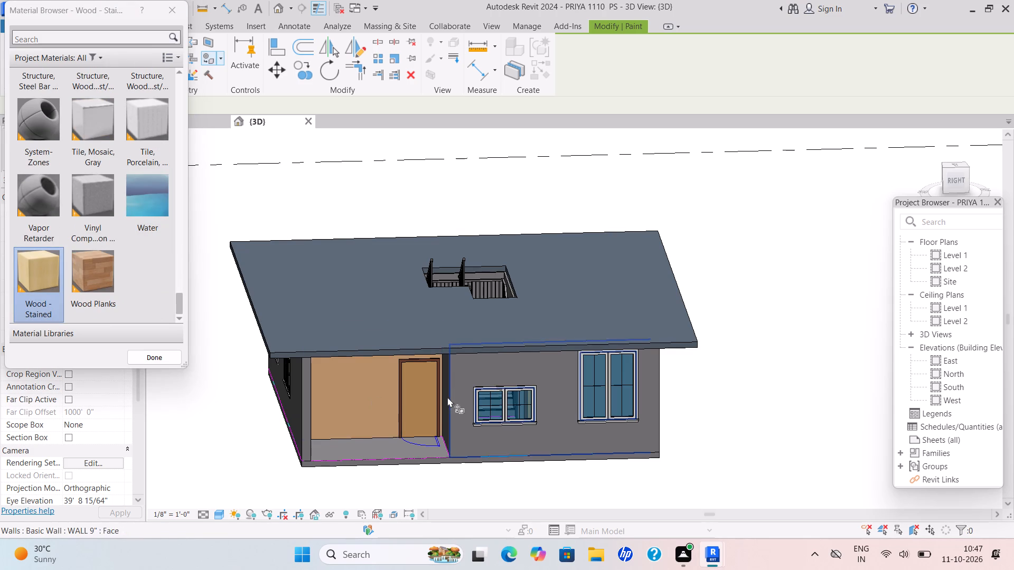
# Paint the porch's side return wall and the adjoining exterior wall with the two windows in Wood - Stained.
pyautogui.keyDown('shift'); pyautogui.moveTo(465, 405); pyautogui.dragTo(514, 381, button='middle'); pyautogui.keyUp('shift')
pyautogui.keyDown('shift'); pyautogui.scroll(1, 466, 405); pyautogui.keyUp('shift')
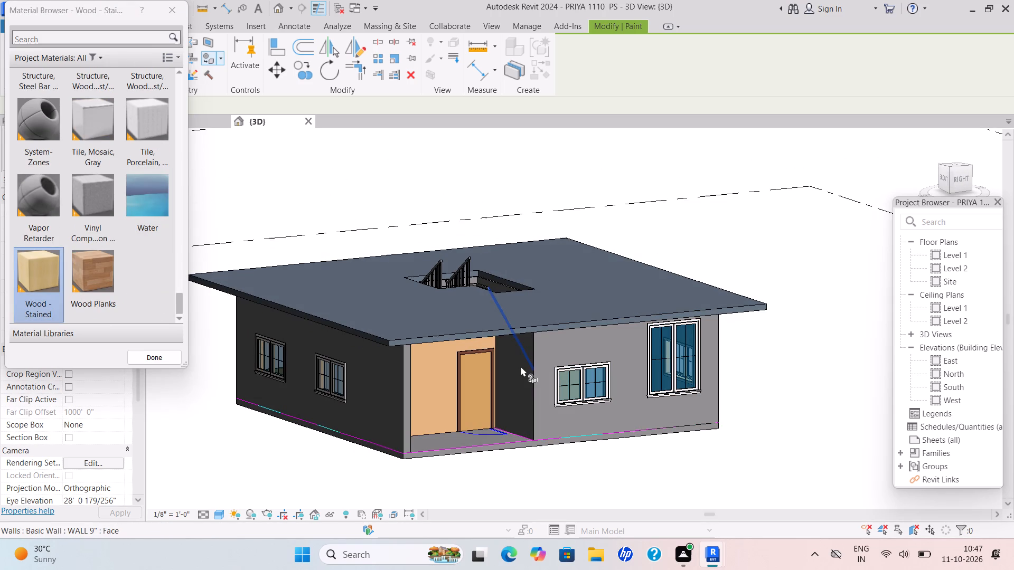
pyautogui.click(519, 366)
pyautogui.scroll(-1, 617, 359)
pyautogui.keyDown('shift'); pyautogui.moveTo(618, 359); pyautogui.dragTo(572, 371, button='middle'); pyautogui.keyUp('shift')
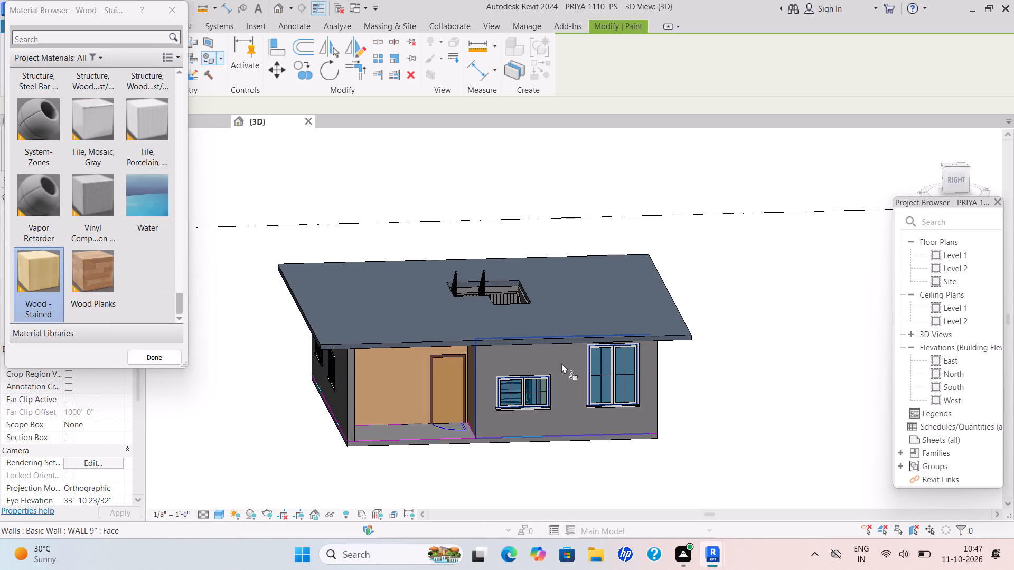
pyautogui.click(561, 363)
# Apply the Wood - Stained paint to the exterior walls on the house's back and left sides.
pyautogui.scroll(-3, 619, 324)
pyautogui.moveTo(664, 369); pyautogui.dragTo(491, 390, button='middle')
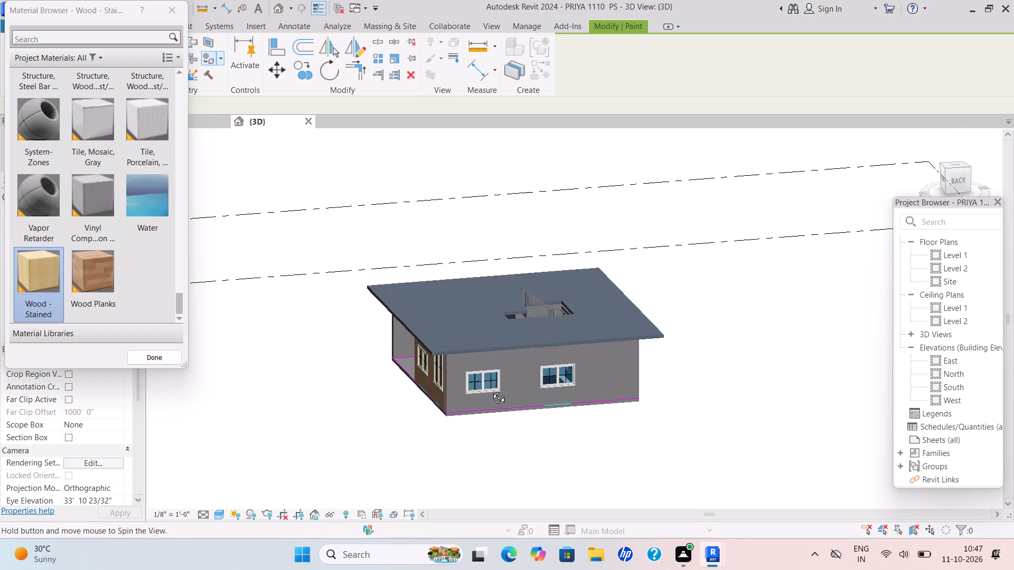
pyautogui.moveTo(491, 390); pyautogui.dragTo(491, 387, button='middle')
pyautogui.moveTo(477, 374); pyautogui.dragTo(483, 374)
pyautogui.keyDown('shift'); pyautogui.moveTo(612, 389); pyautogui.dragTo(459, 394, button='middle'); pyautogui.keyUp('shift')
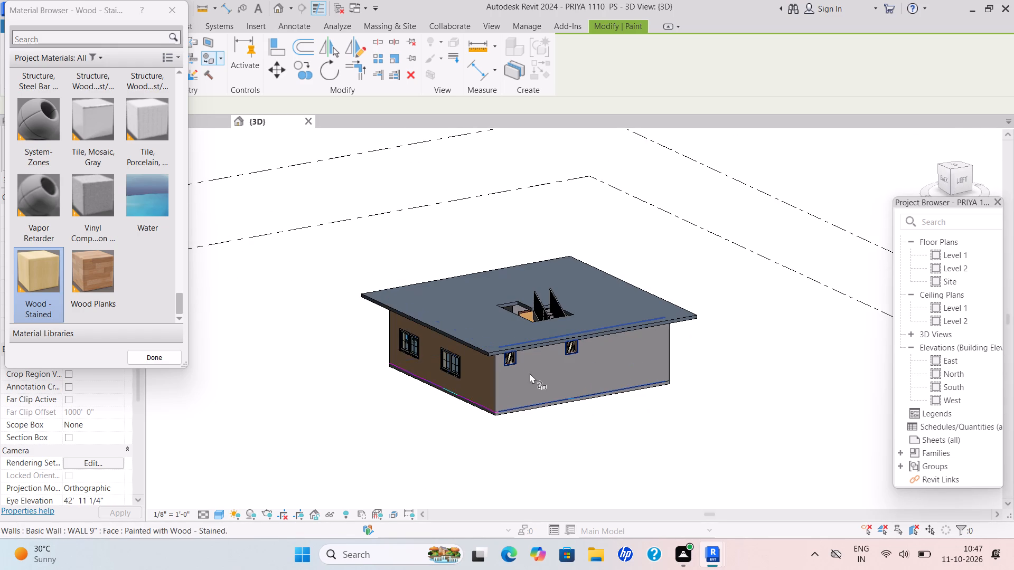
pyautogui.keyDown('shift'); pyautogui.scroll(4, 530, 373); pyautogui.keyUp('shift')
pyautogui.click(527, 374)
# Paint the exterior wall with two windows on the house's front side in Wood - Stained.
pyautogui.scroll(-4, 577, 360)
pyautogui.keyDown('shift'); pyautogui.moveTo(593, 366); pyautogui.dragTo(431, 369, button='middle'); pyautogui.keyUp('shift')
pyautogui.scroll(7, 563, 359)
pyautogui.keyDown('shift'); pyautogui.moveTo(585, 373); pyautogui.dragTo(503, 375, button='middle'); pyautogui.keyUp('shift')
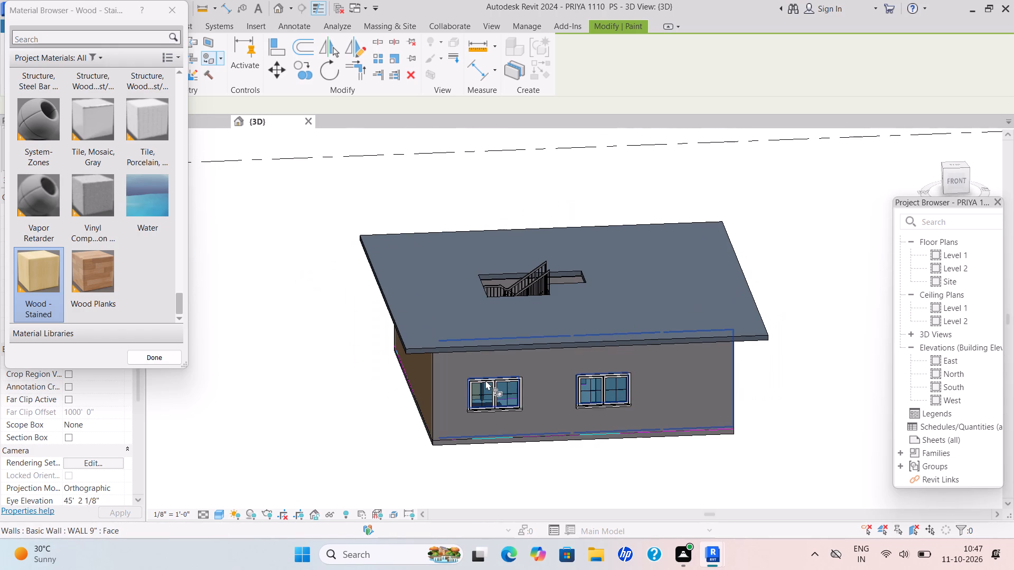
pyautogui.click(483, 380)
pyautogui.scroll(-2, 633, 357)
pyautogui.middleClick(655, 358)
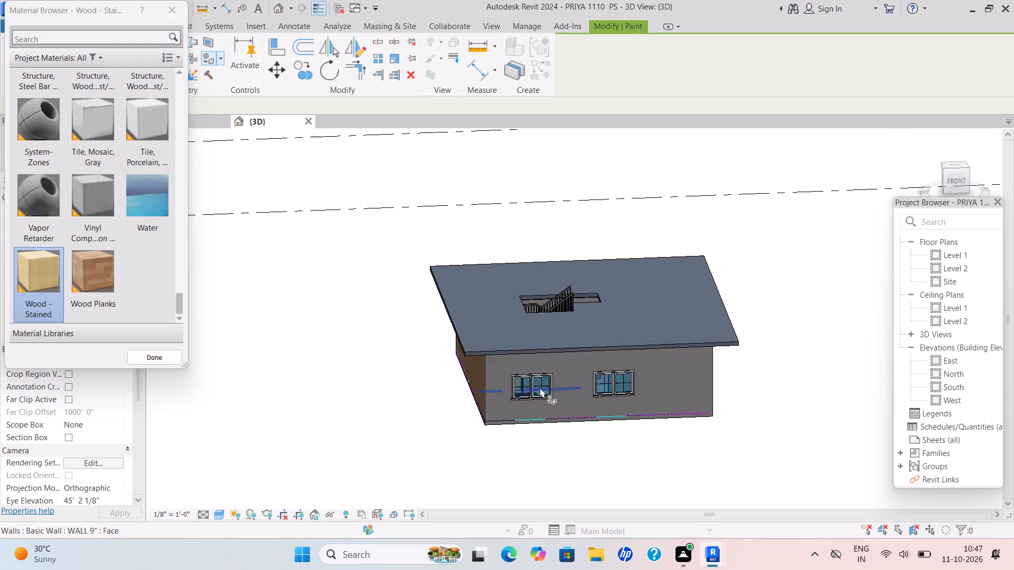
pyautogui.scroll(4, 534, 387)
pyautogui.click(487, 366)
# Paint the narrow wall end face at the open corner of the porch in Wood - Stained.
pyautogui.scroll(-3, 667, 347)
pyautogui.keyDown('shift'); pyautogui.moveTo(706, 356); pyautogui.dragTo(665, 372, button='middle'); pyautogui.keyUp('shift')
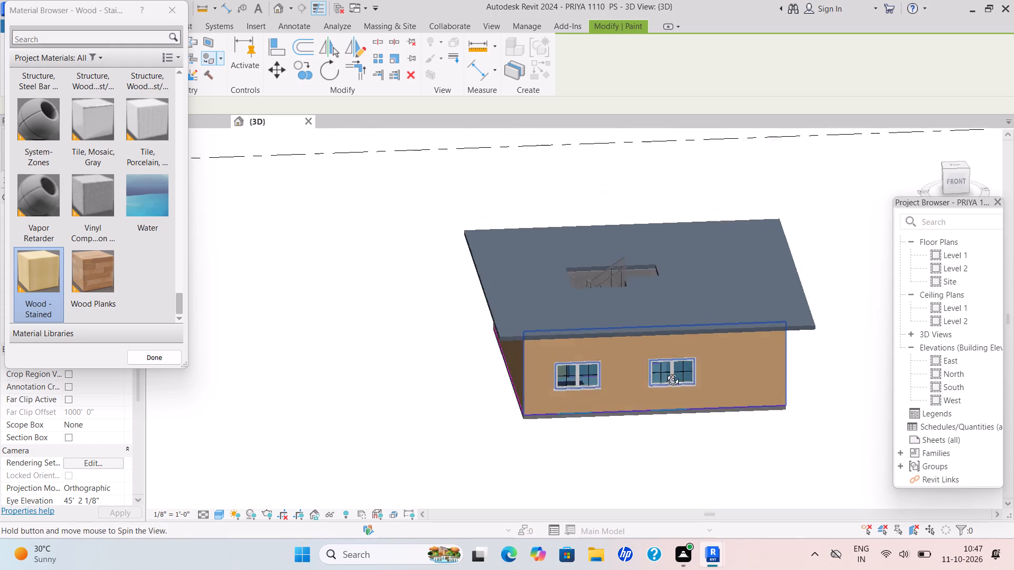
pyautogui.keyDown('shift'); pyautogui.moveTo(665, 372); pyautogui.dragTo(473, 333, button='middle'); pyautogui.keyUp('shift')
pyautogui.scroll(4, 561, 357)
pyautogui.scroll(3, 353, 374)
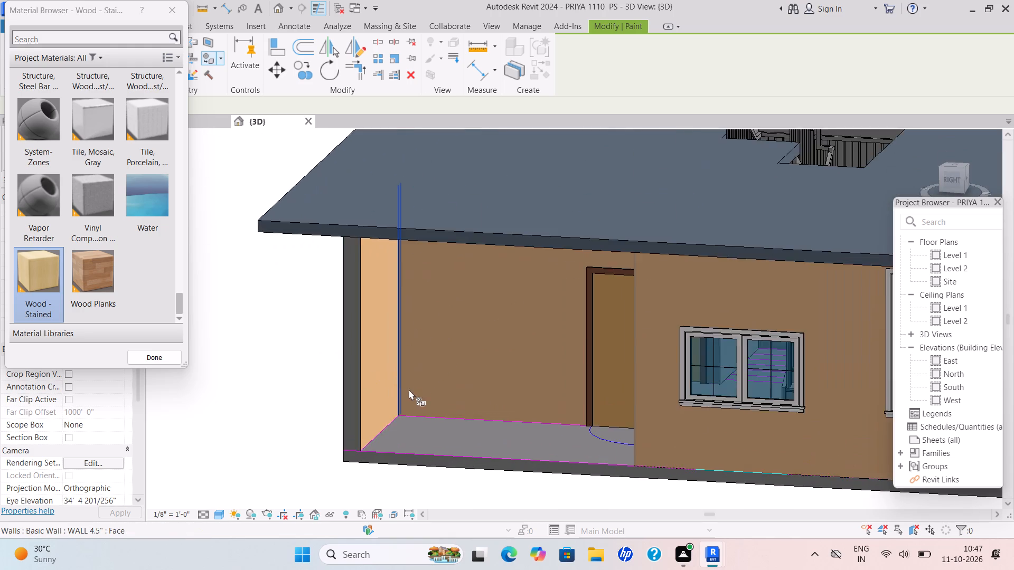
pyautogui.scroll(-1, 418, 389)
pyautogui.keyDown('shift'); pyautogui.moveTo(433, 407); pyautogui.dragTo(507, 396, button='middle'); pyautogui.keyUp('shift')
pyautogui.scroll(8, 606, 355)
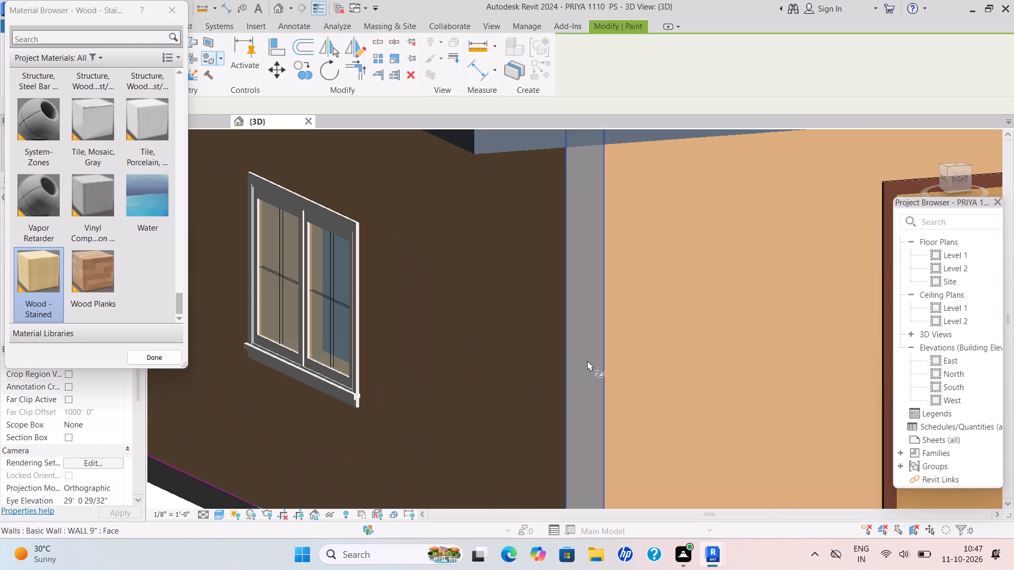
pyautogui.click(587, 360)
# Switch the 3D view to the Realistic visual style, check the painted walls and finish painting.
pyautogui.scroll(-4, 587, 360)
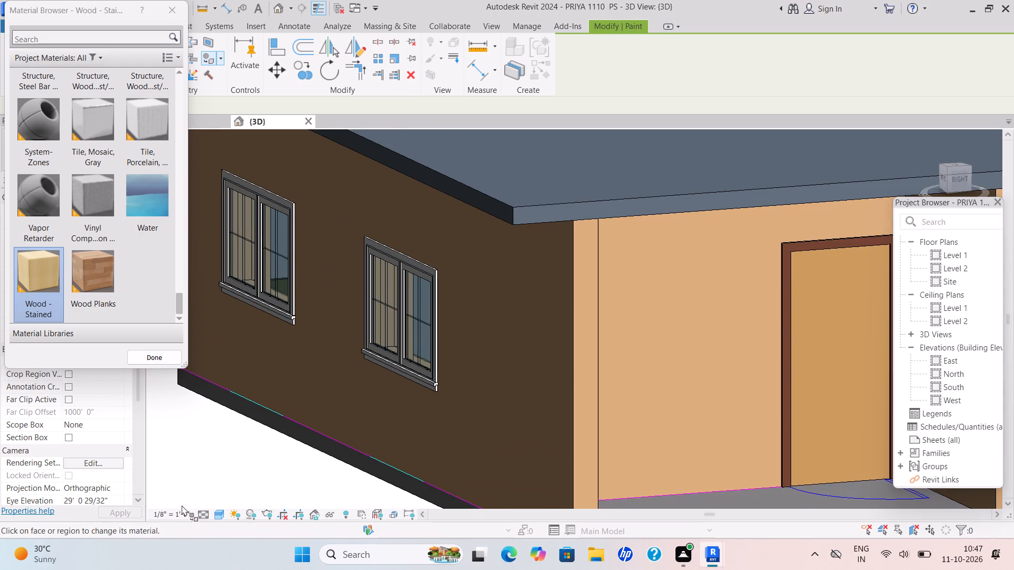
pyautogui.click(221, 514)
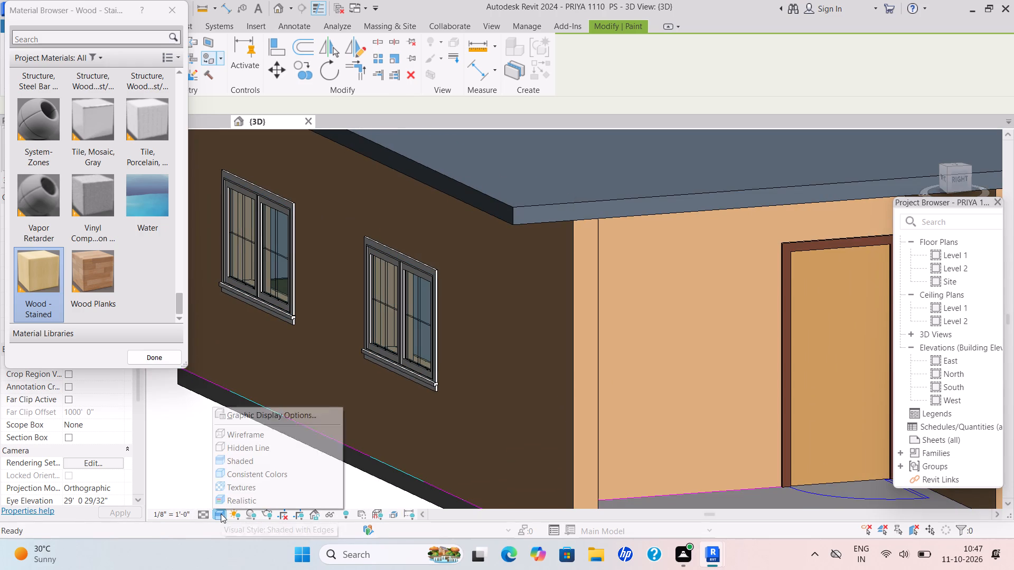
pyautogui.click(235, 501)
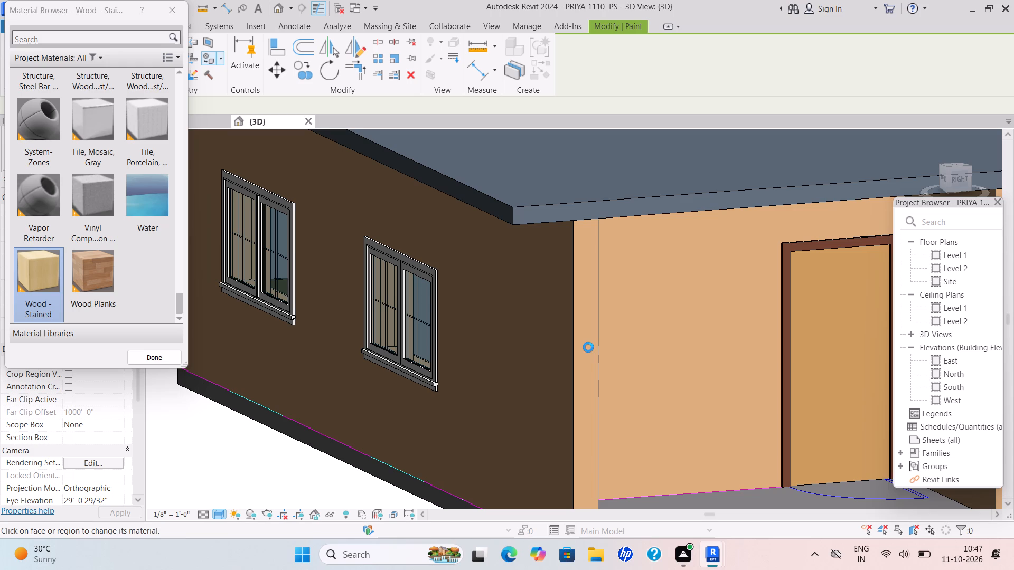
pyautogui.scroll(-4, 614, 340)
pyautogui.scroll(-5, 606, 294)
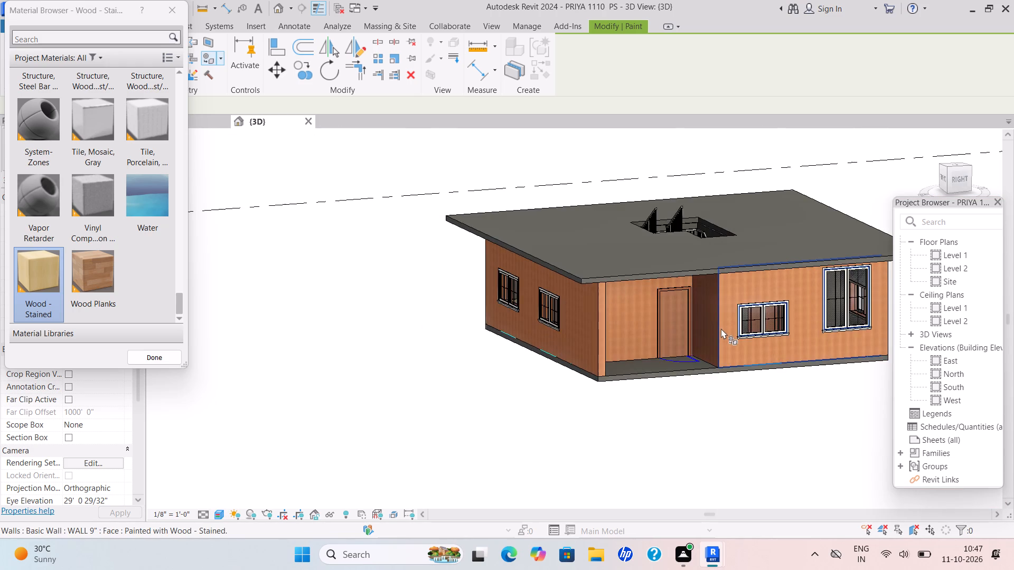
pyautogui.scroll(-1, 721, 330)
pyautogui.keyDown('shift'); pyautogui.moveTo(721, 330); pyautogui.dragTo(630, 345, button='middle'); pyautogui.keyUp('shift')
pyautogui.scroll(4, 640, 328)
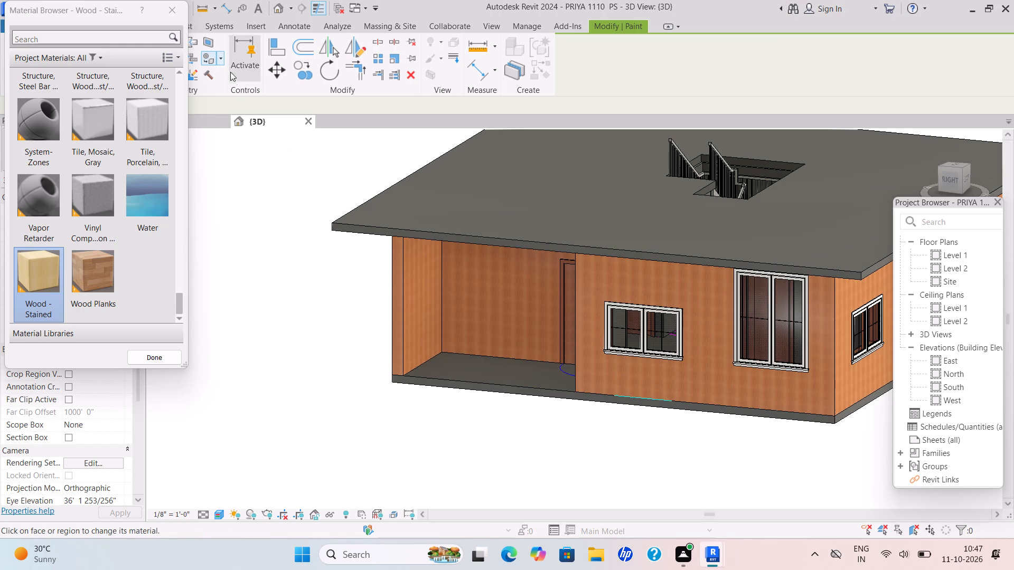
pyautogui.click(178, 5)
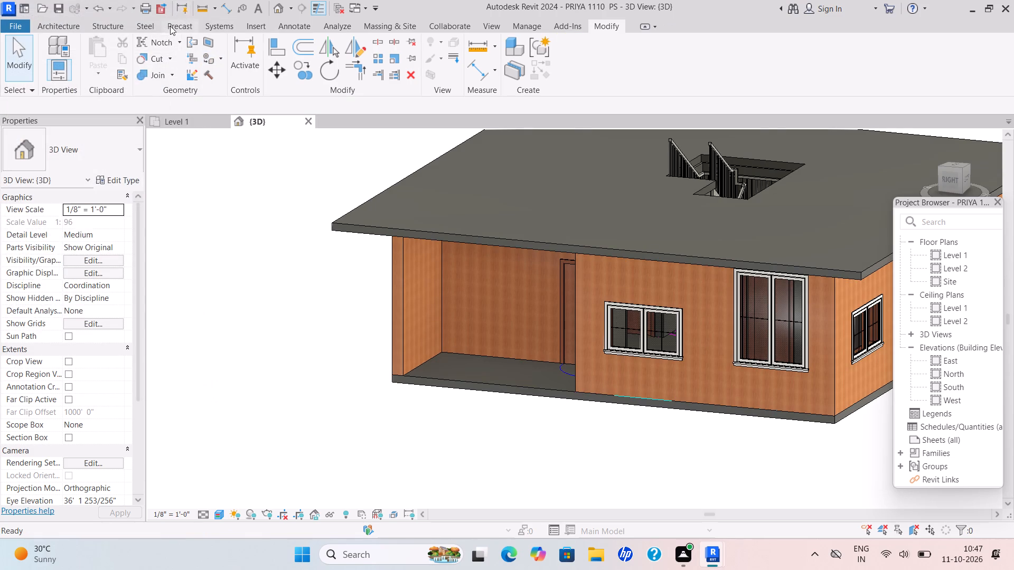
# Start a new wall with the Generic - 5" type and duplicate that type as cmd 6".
pyautogui.click(55, 26)
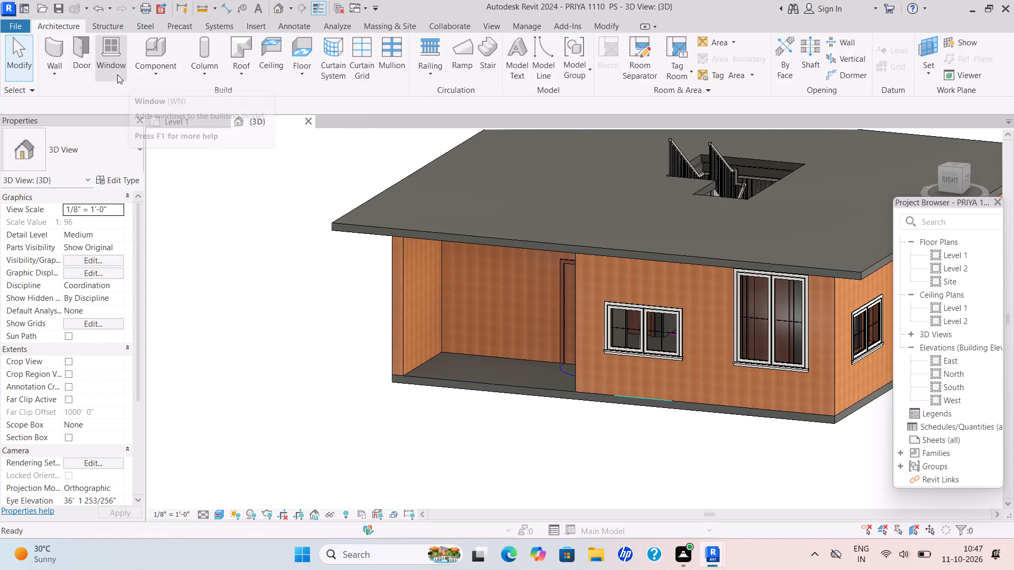
pyautogui.click(53, 53)
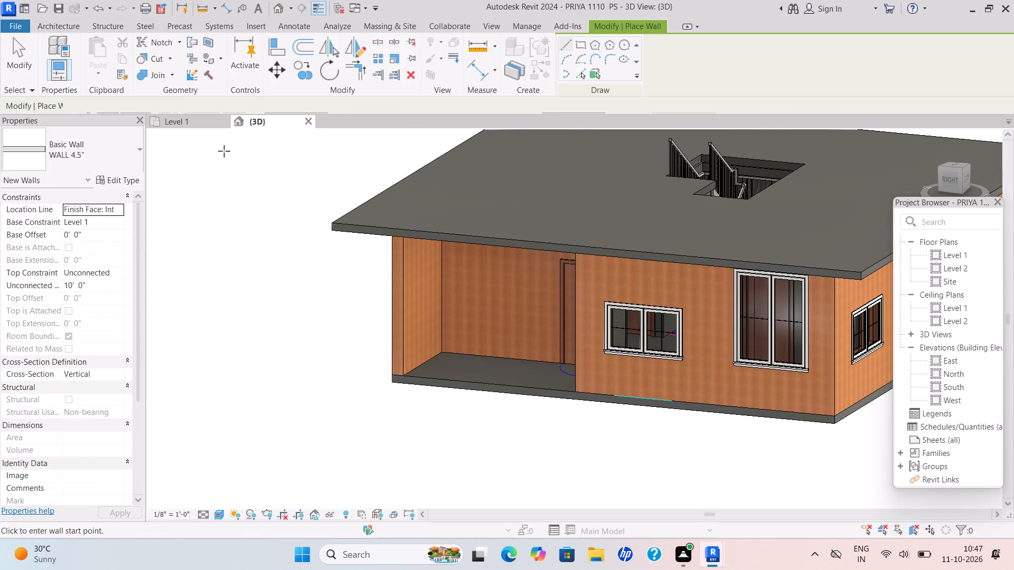
pyautogui.click(137, 144)
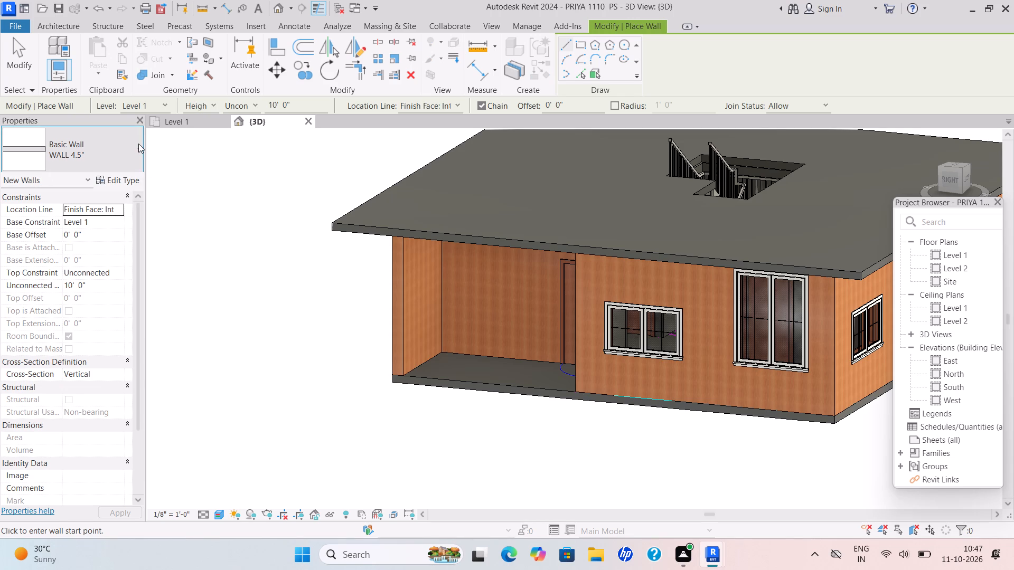
pyautogui.scroll(-1, 121, 255)
pyautogui.scroll(4, 121, 255)
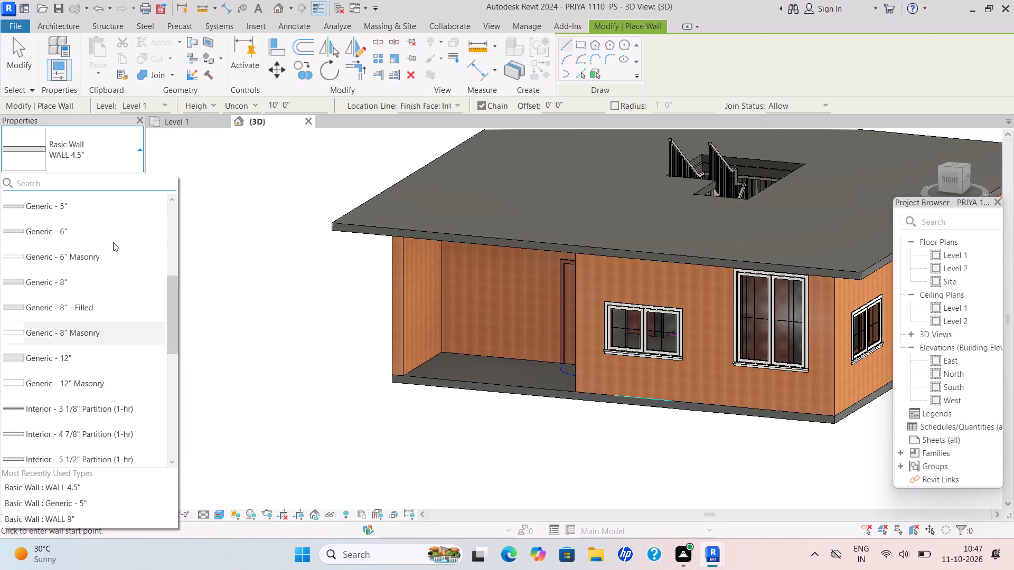
pyautogui.click(74, 203)
pyautogui.click(110, 180)
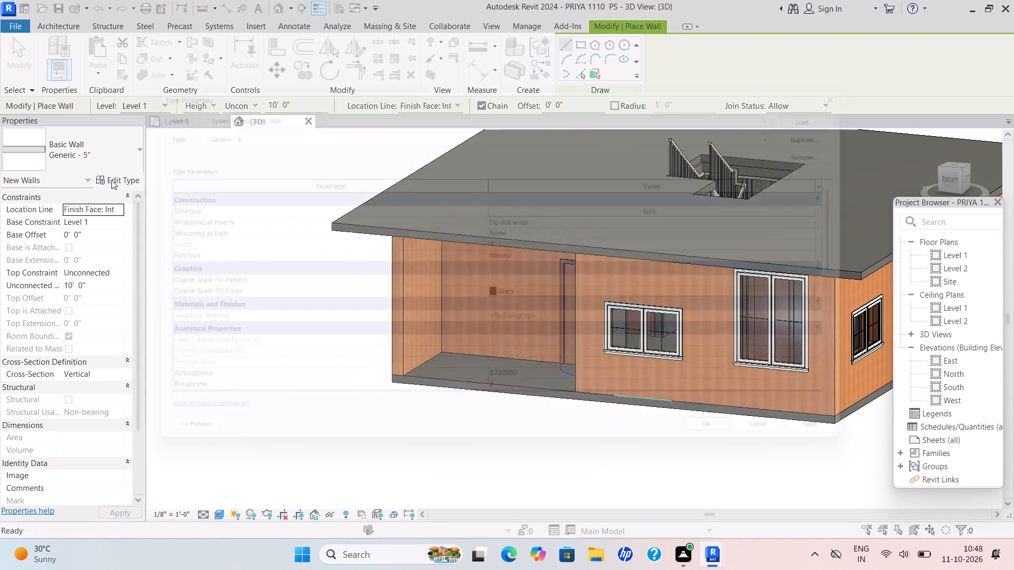
pyautogui.click(884, 125)
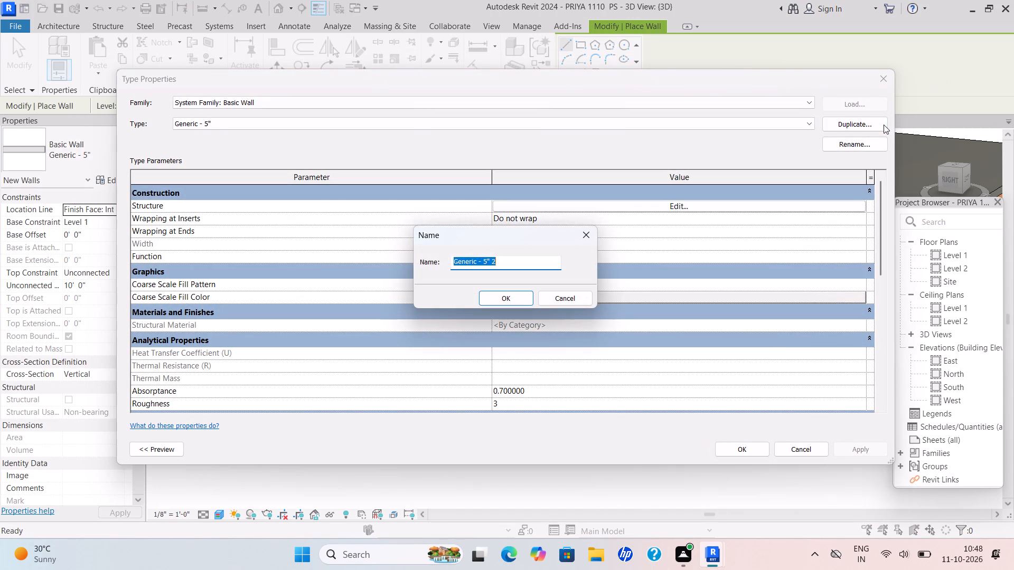
pyautogui.press('BackSpace')
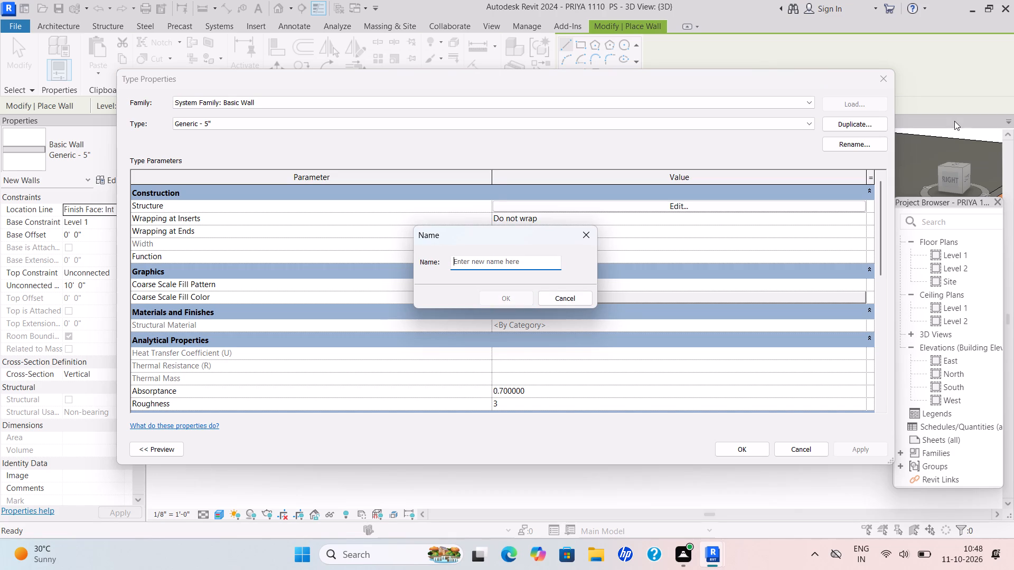
pyautogui.write('cmd')
pyautogui.press('space')
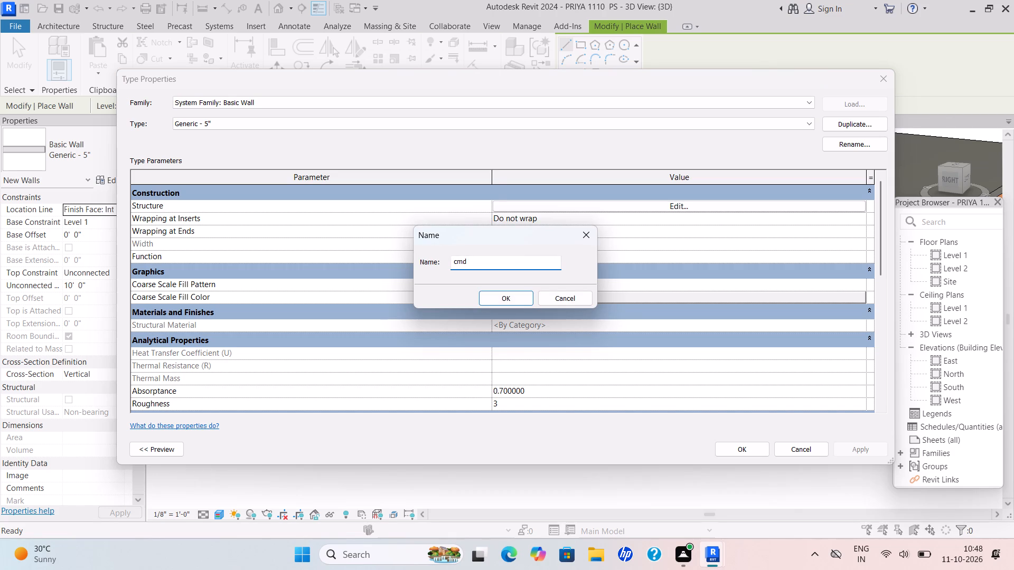
pyautogui.write('6"')
pyautogui.press('Return')
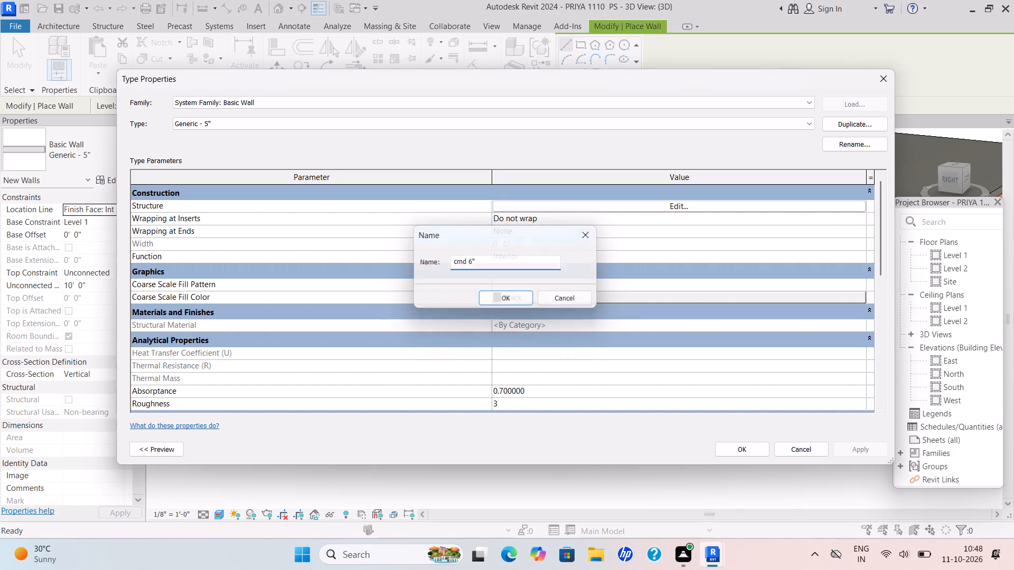
# Set the Structure layer thickness of the cmd 6" wall type to 6" and accept the type.
pyautogui.click(673, 207)
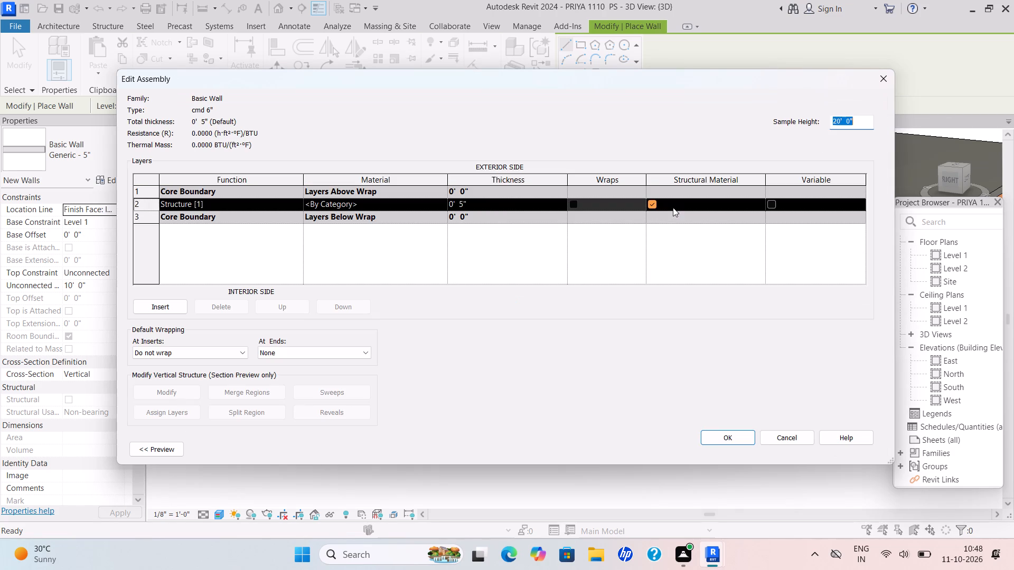
pyautogui.moveTo(504, 204); pyautogui.dragTo(428, 223)
pyautogui.press('BackSpace')
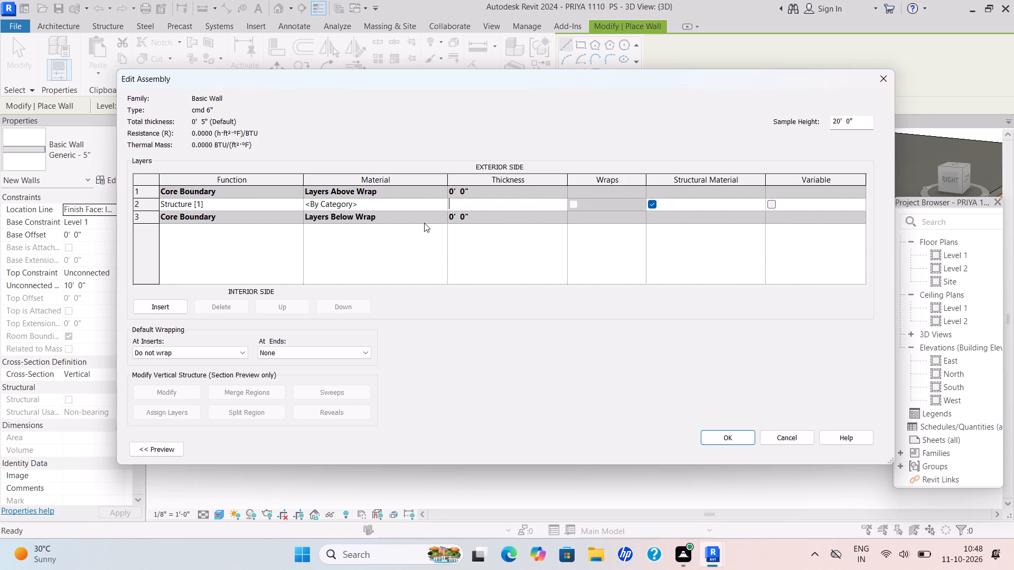
pyautogui.write('6"')
pyautogui.press('Return')
pyautogui.click(740, 437)
pyautogui.click(876, 453)
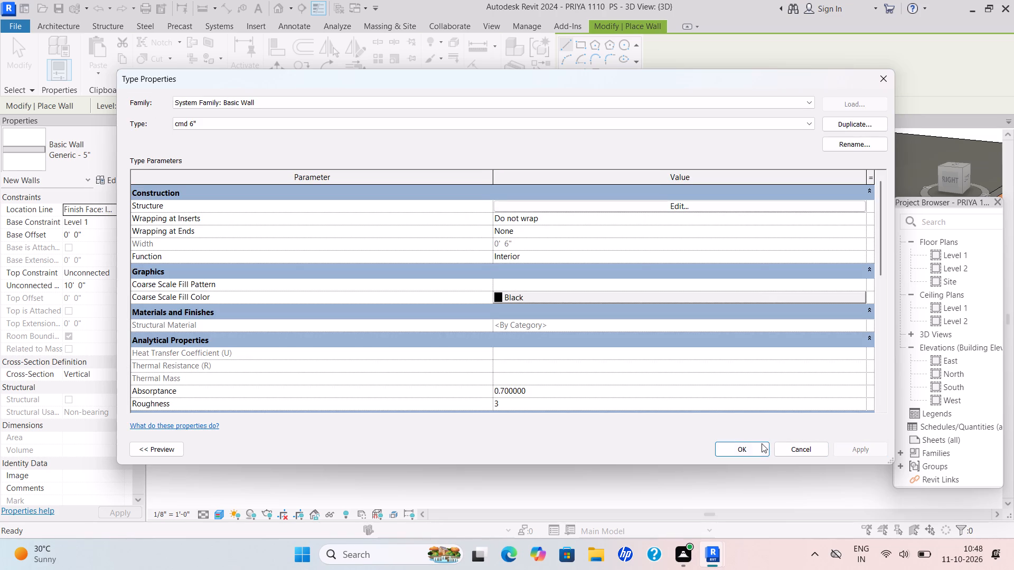
pyautogui.click(759, 446)
# Set the unconnected height for the new cmd 6" walls to 4'.
pyautogui.scroll(-5, 640, 370)
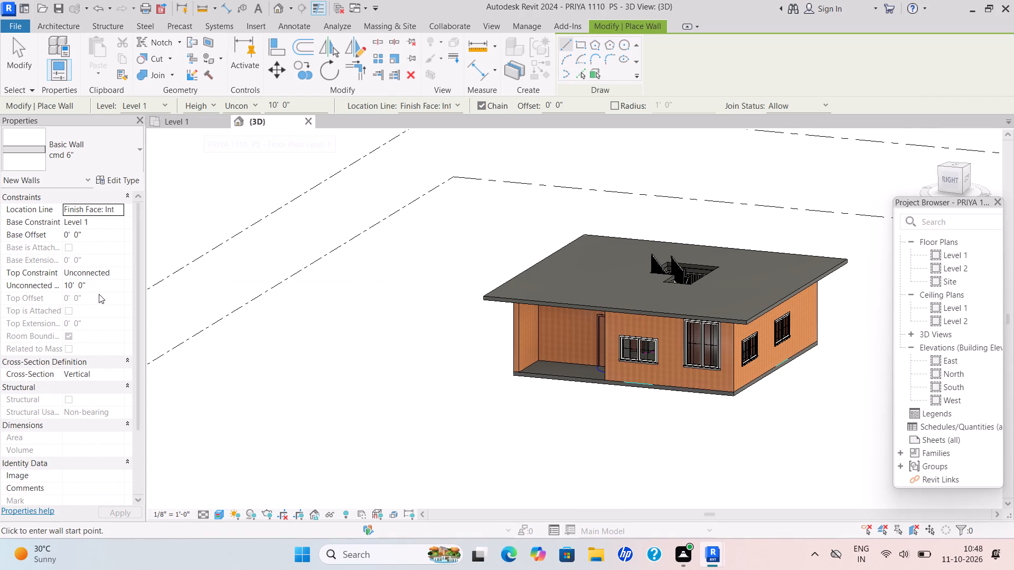
pyautogui.moveTo(92, 290); pyautogui.dragTo(55, 293)
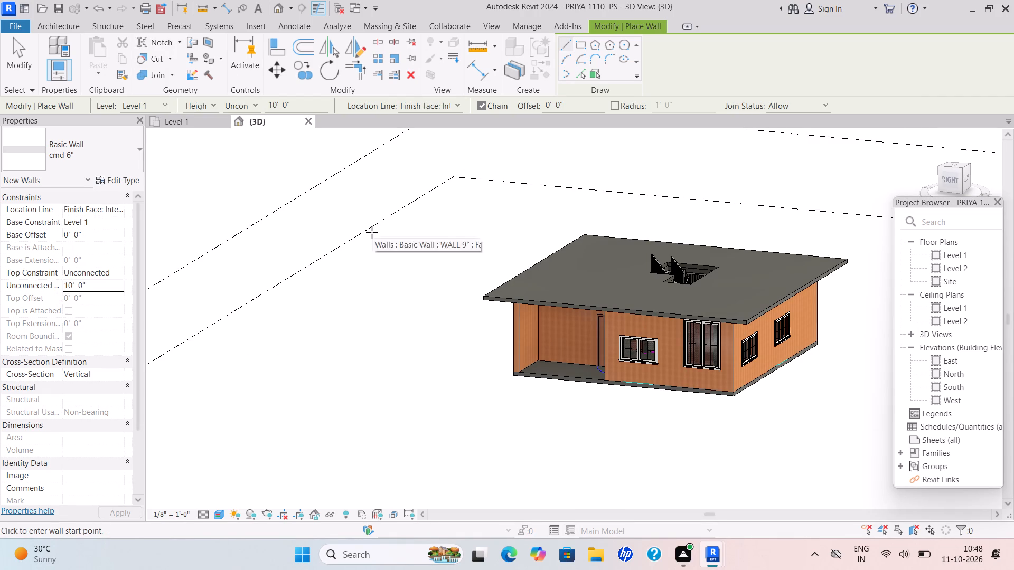
pyautogui.moveTo(93, 282); pyautogui.dragTo(51, 297)
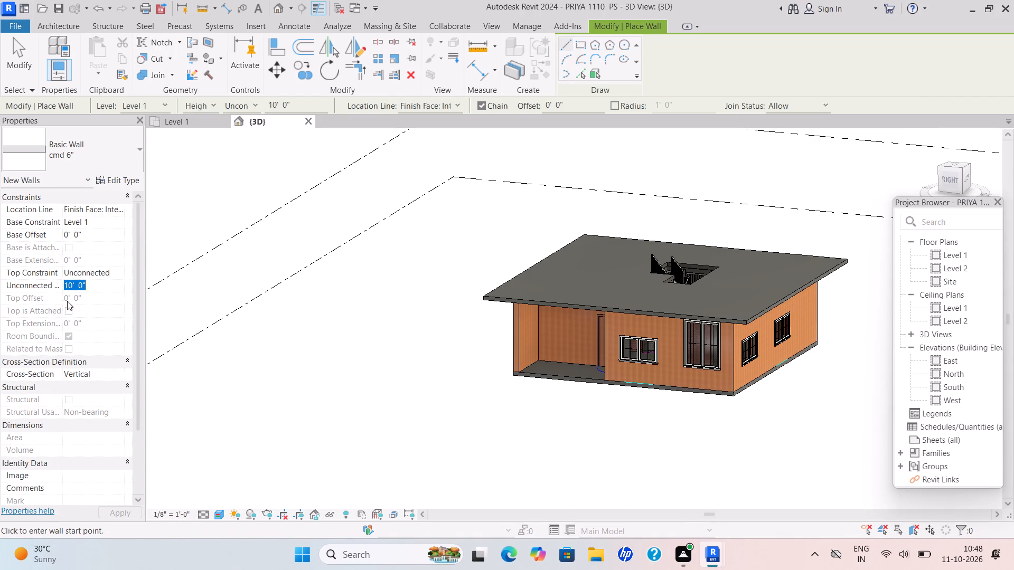
pyautogui.press('BackSpace')
pyautogui.write("4'")
pyautogui.press('Return')
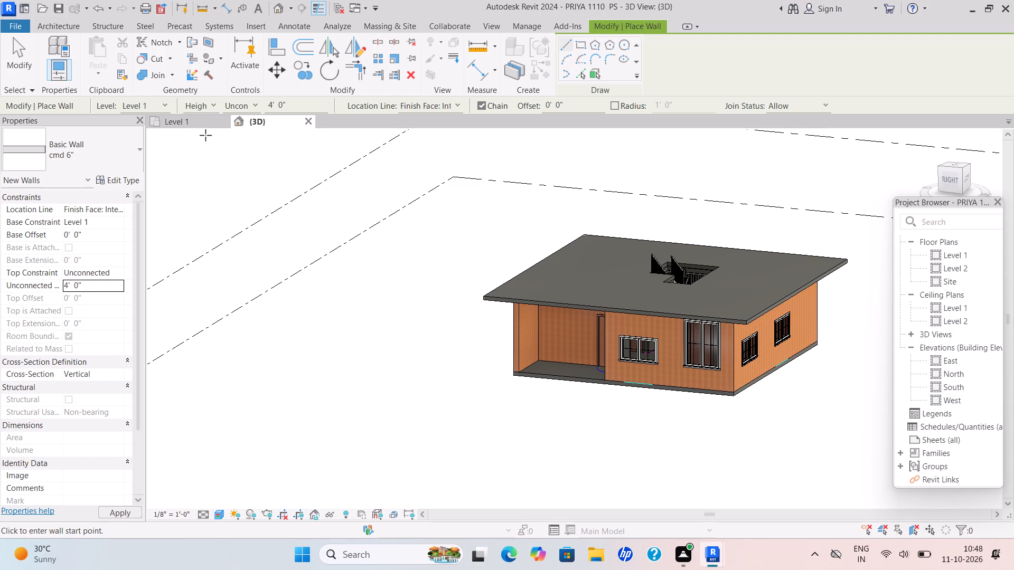
# Draw a closed rectangular cmd 6" boundary wall around the house on the Level 1 plan, about 42'-6" wide, and end the wall command.
pyautogui.click(190, 125)
pyautogui.scroll(-16, 387, 262)
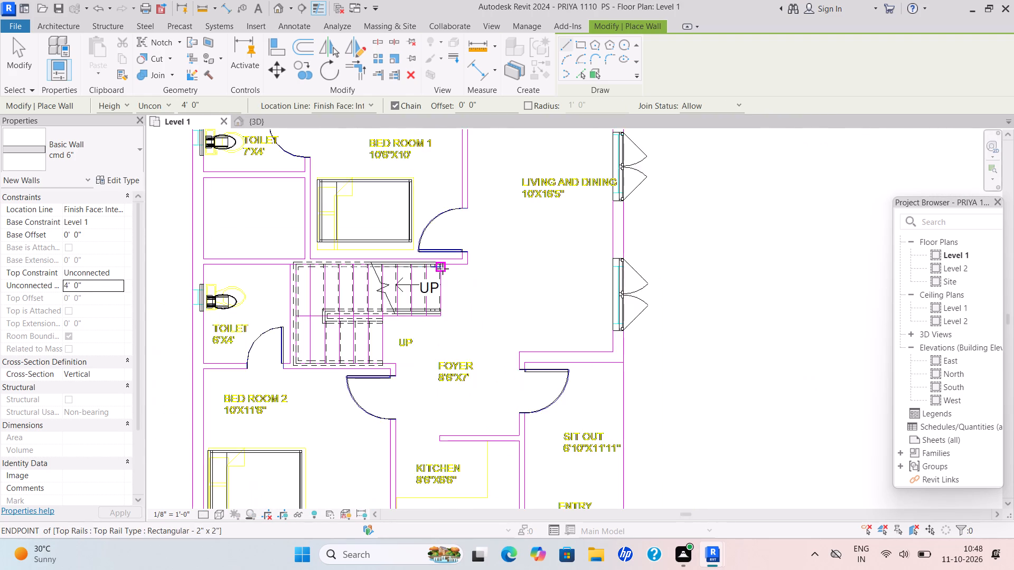
pyautogui.scroll(-8, 443, 269)
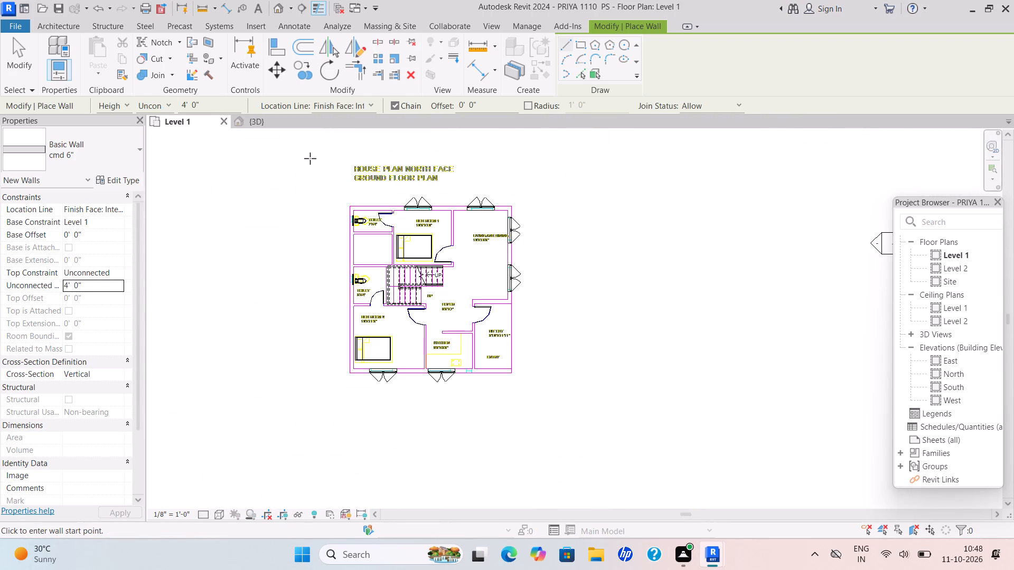
pyautogui.moveTo(310, 158); pyautogui.dragTo(319, 158)
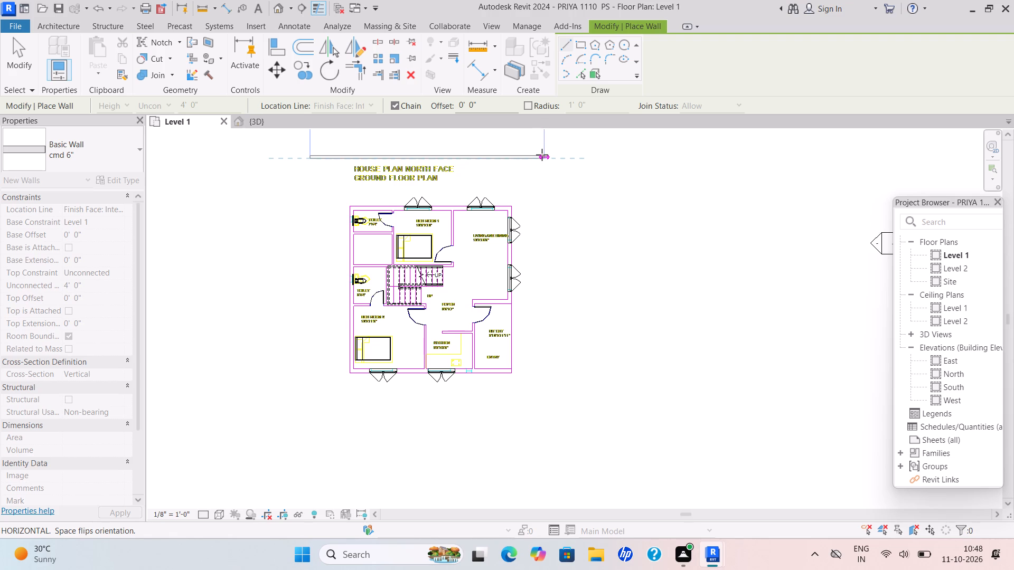
pyautogui.click(542, 155)
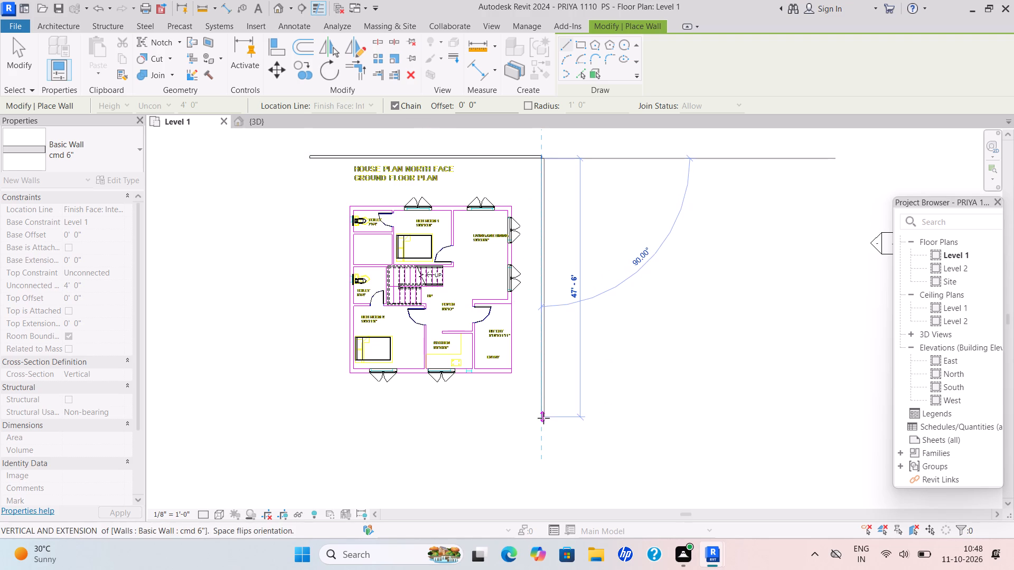
pyautogui.scroll(2, 543, 418)
pyautogui.scroll(-2, 544, 415)
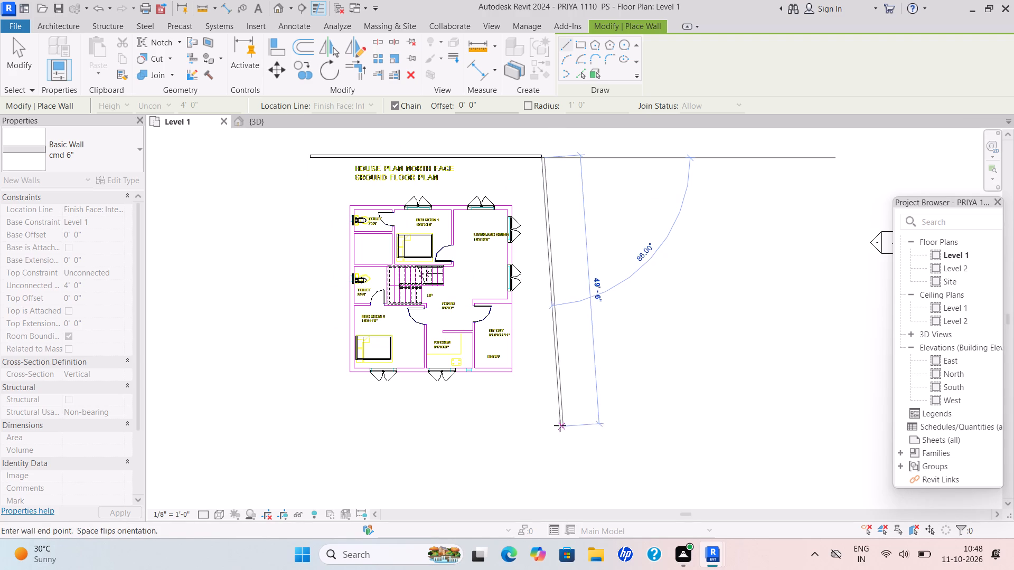
pyautogui.scroll(1, 551, 408)
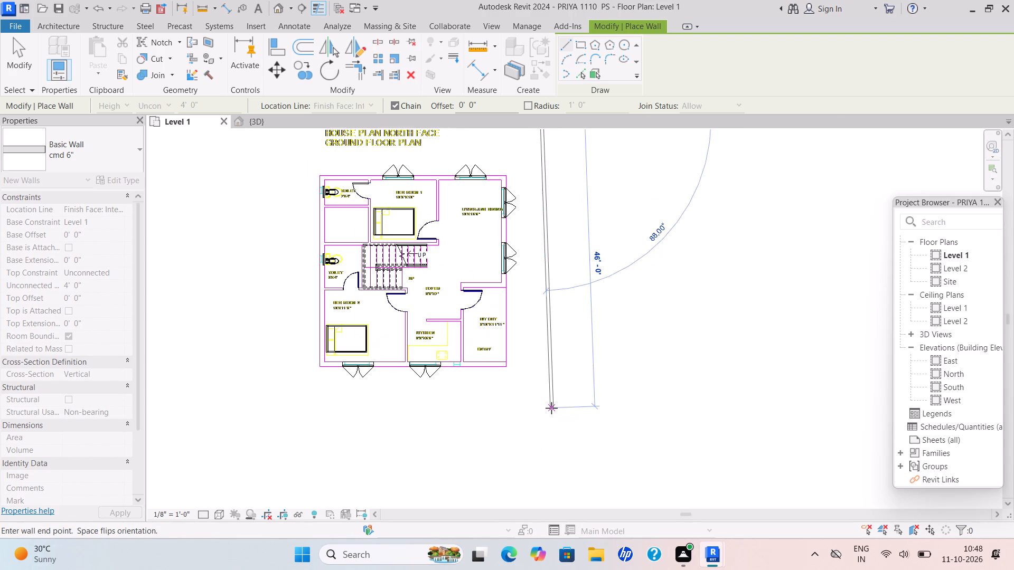
pyautogui.scroll(-4, 549, 427)
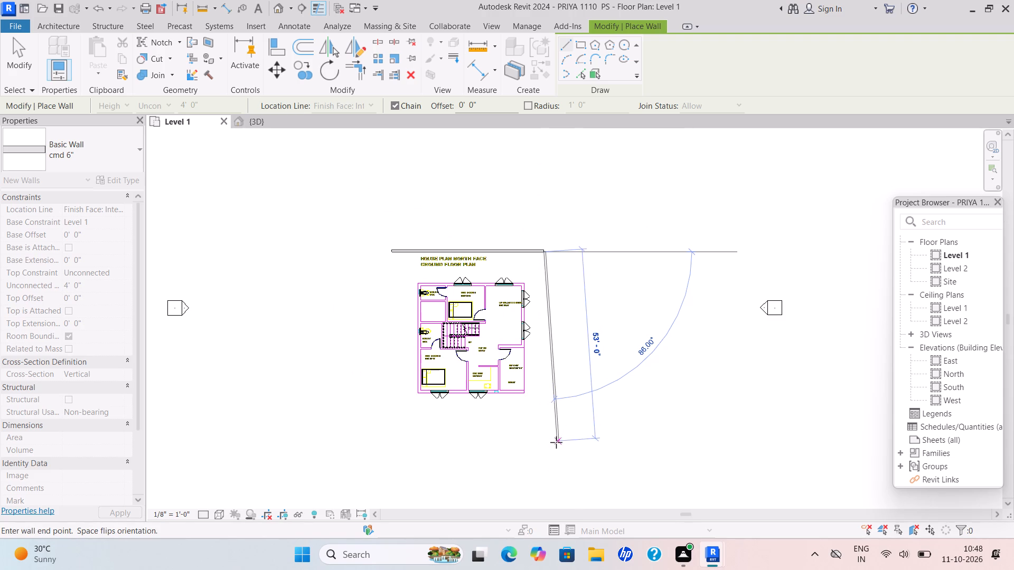
pyautogui.click(547, 433)
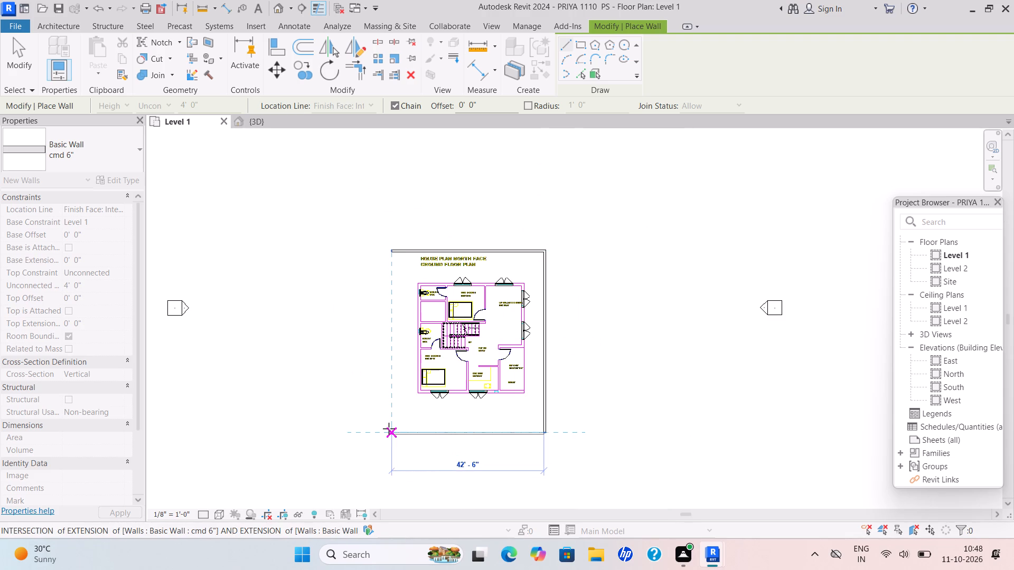
pyautogui.click(389, 429)
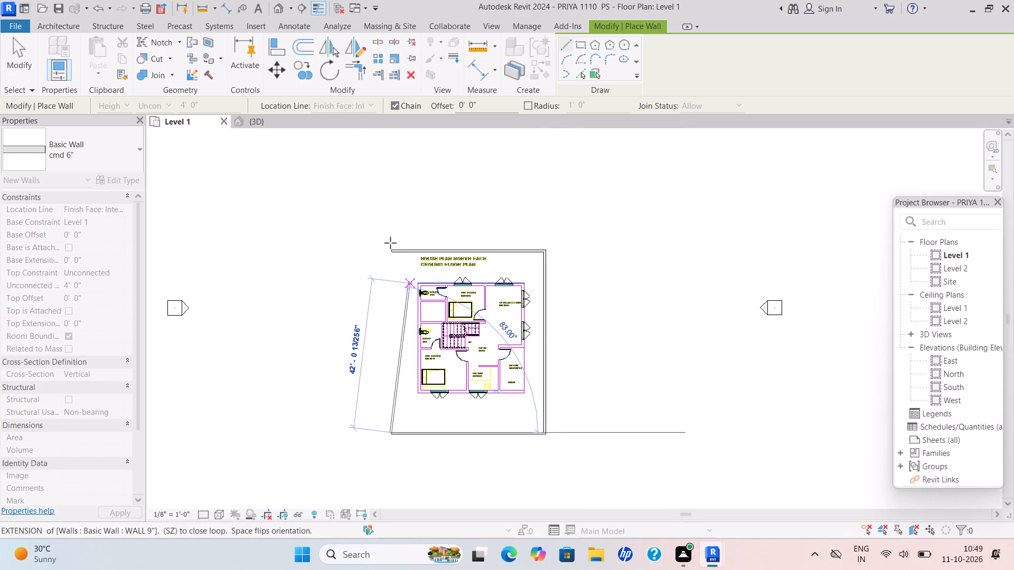
pyautogui.scroll(11, 393, 249)
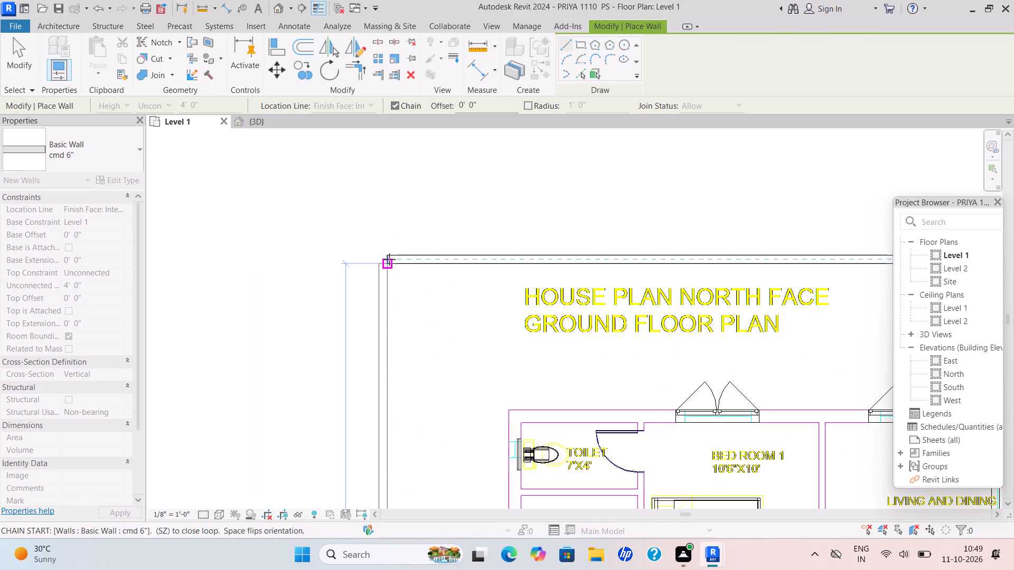
pyautogui.click(382, 257)
pyautogui.press('Escape')
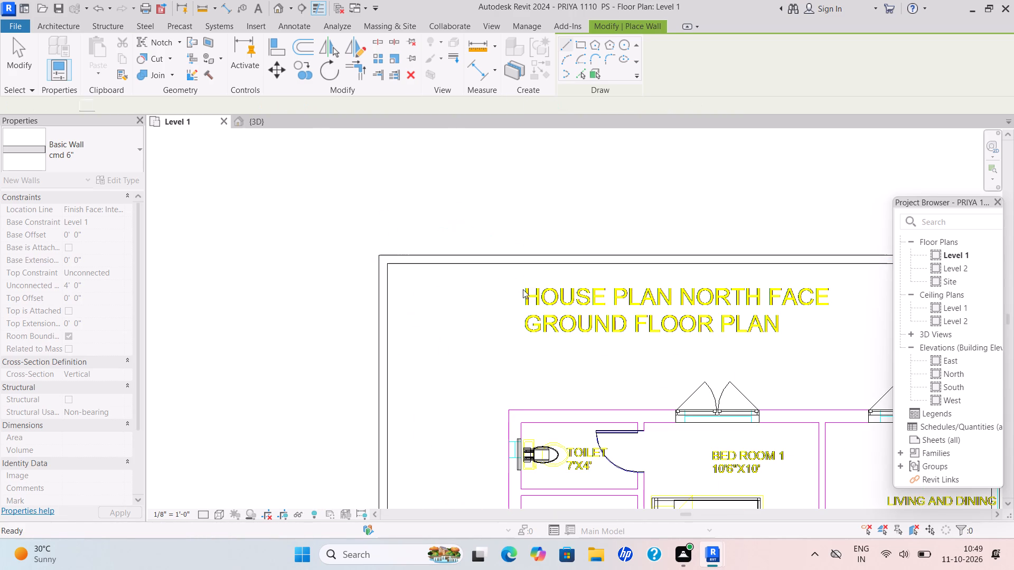
pyautogui.scroll(-4, 372, 384)
pyautogui.scroll(-3, 658, 292)
pyautogui.press('Escape')
# Load the component family Gate_davinder_11707.0001 from the Gate folder in SHUBHAM CITY.
pyautogui.moveTo(644, 289); pyautogui.dragTo(485, 209, button='middle')
pyautogui.scroll(-1, 489, 211)
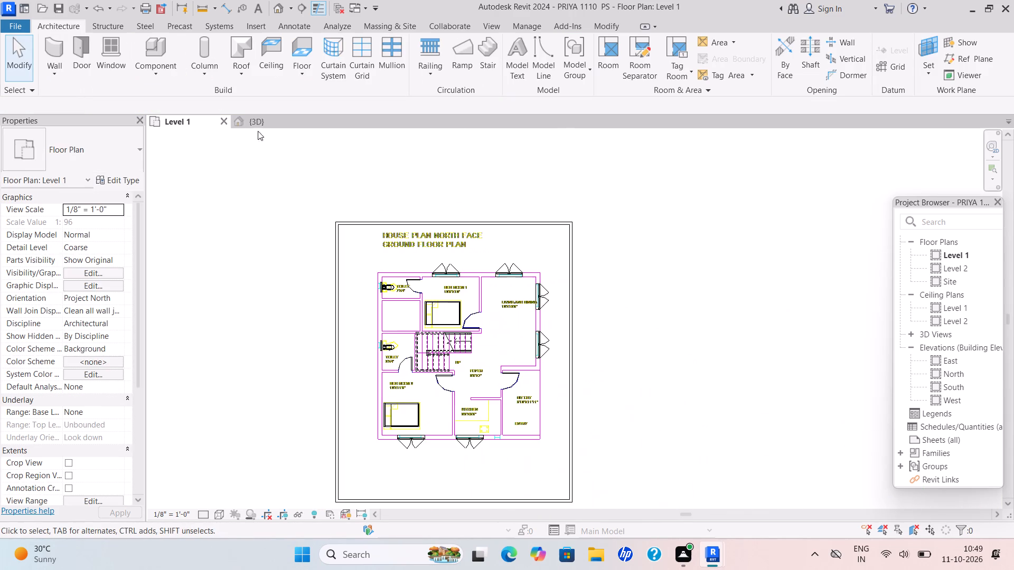
pyautogui.click(168, 66)
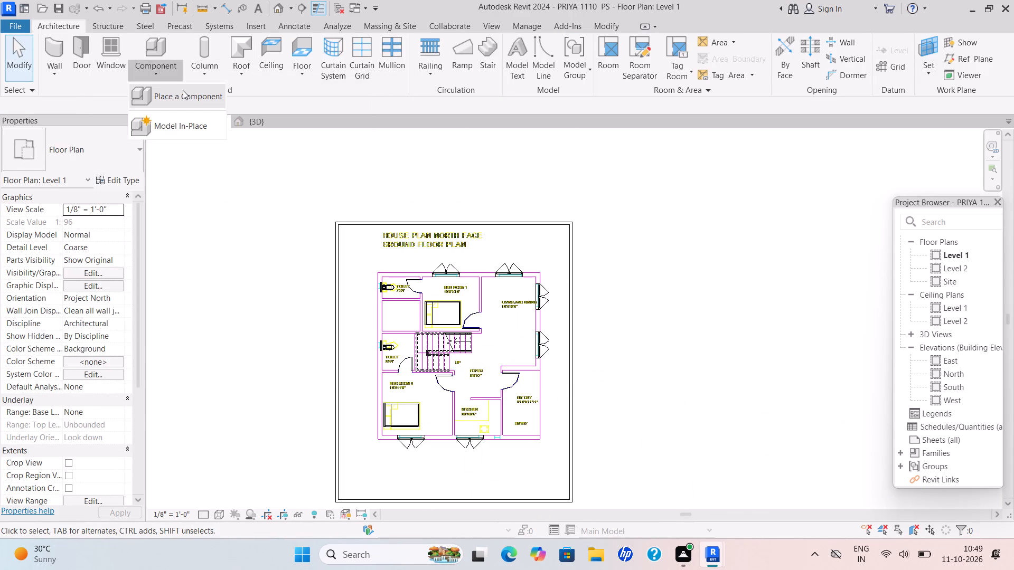
pyautogui.click(183, 90)
pyautogui.doubleClick(579, 47)
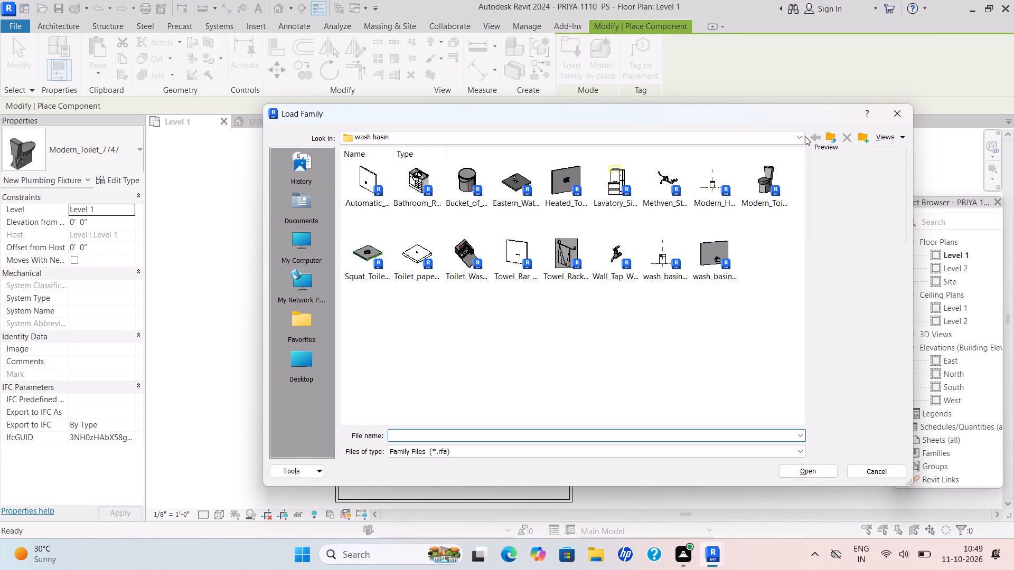
pyautogui.click(799, 136)
pyautogui.click(546, 214)
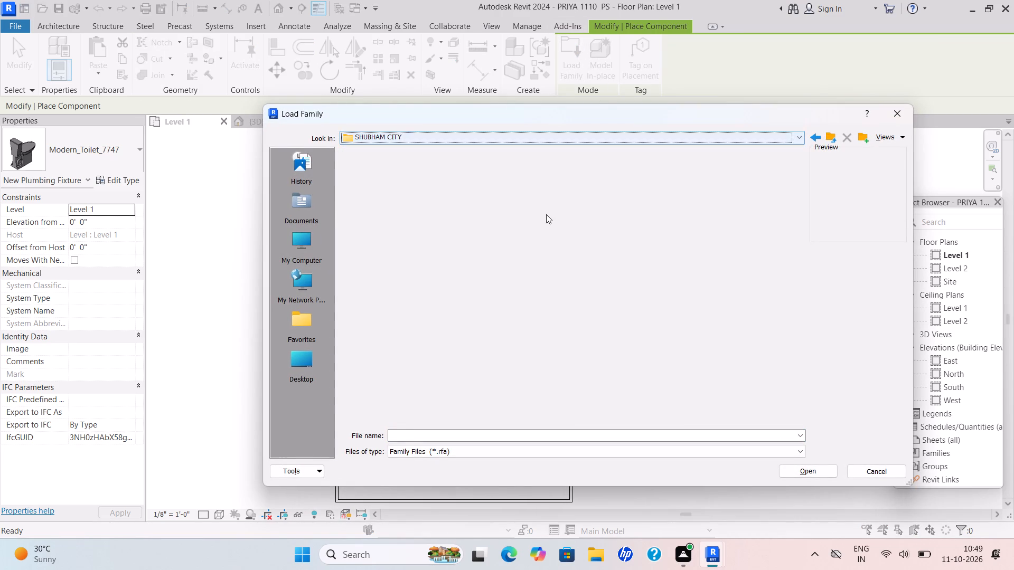
pyautogui.scroll(-7, 575, 222)
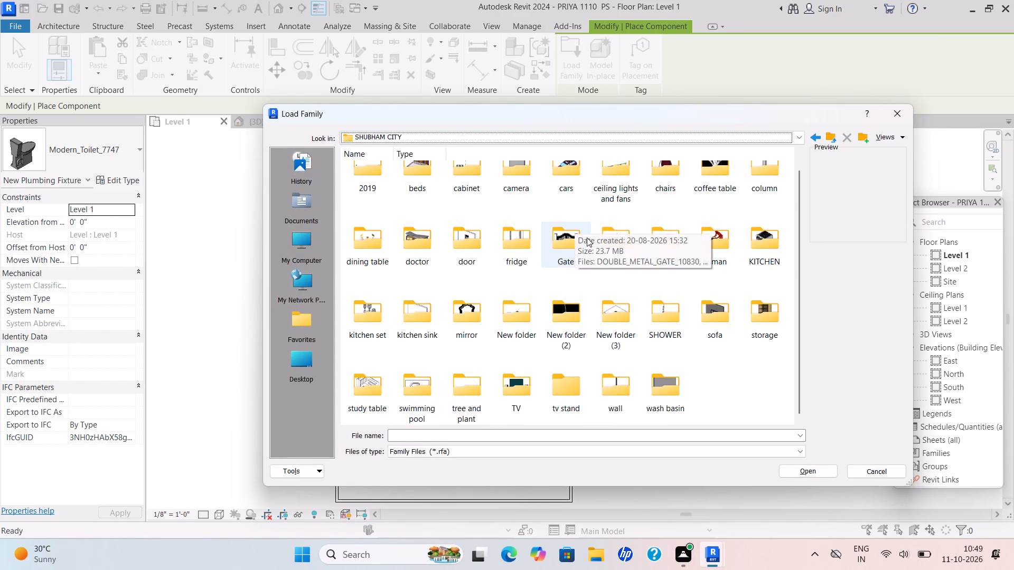
pyautogui.doubleClick(562, 260)
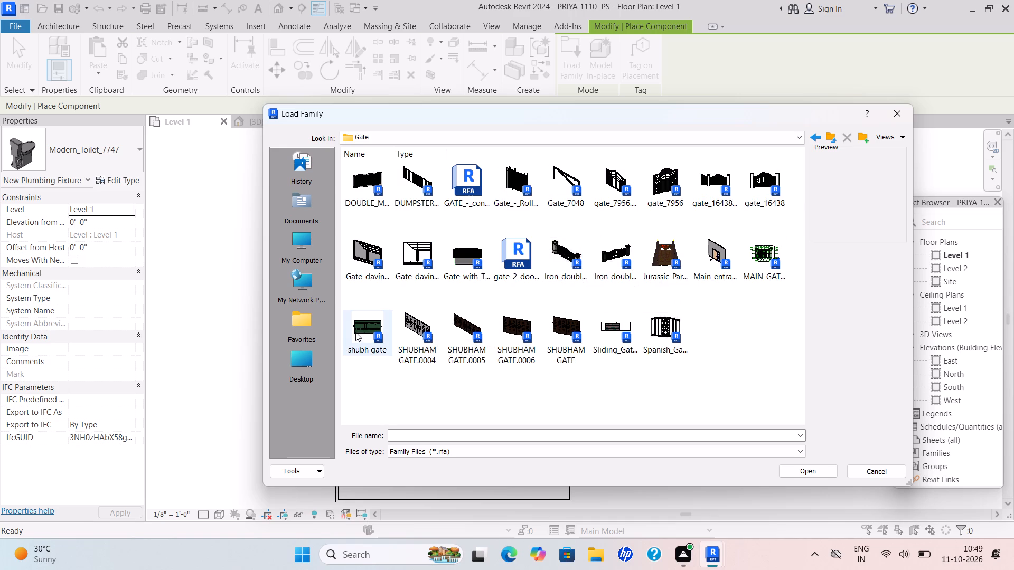
pyautogui.click(375, 271)
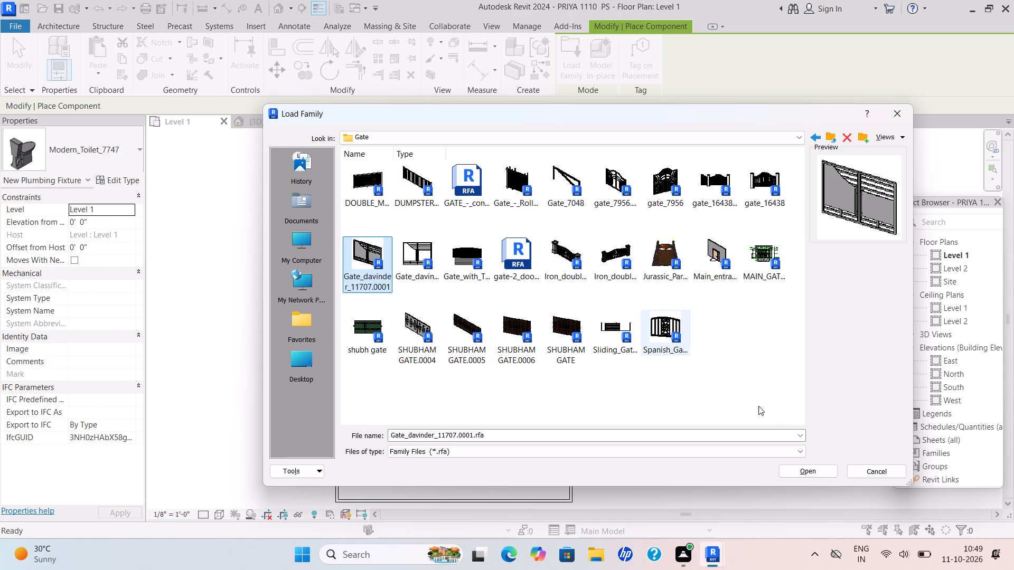
pyautogui.click(808, 470)
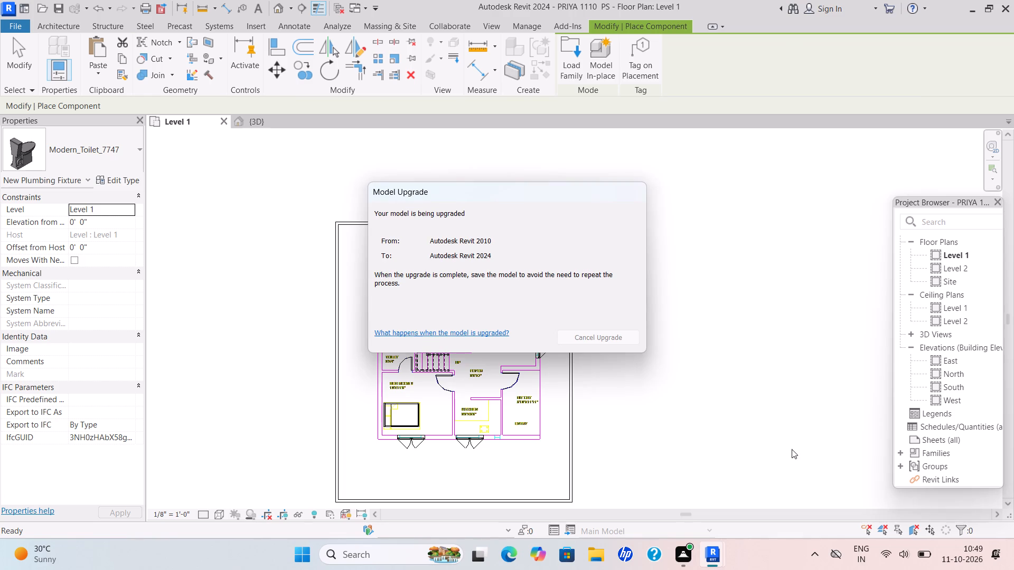
# Place the gate on the boundary wall beside the Sit Out, rotated parallel to the wall, and end component placement.
pyautogui.scroll(-3, 491, 469)
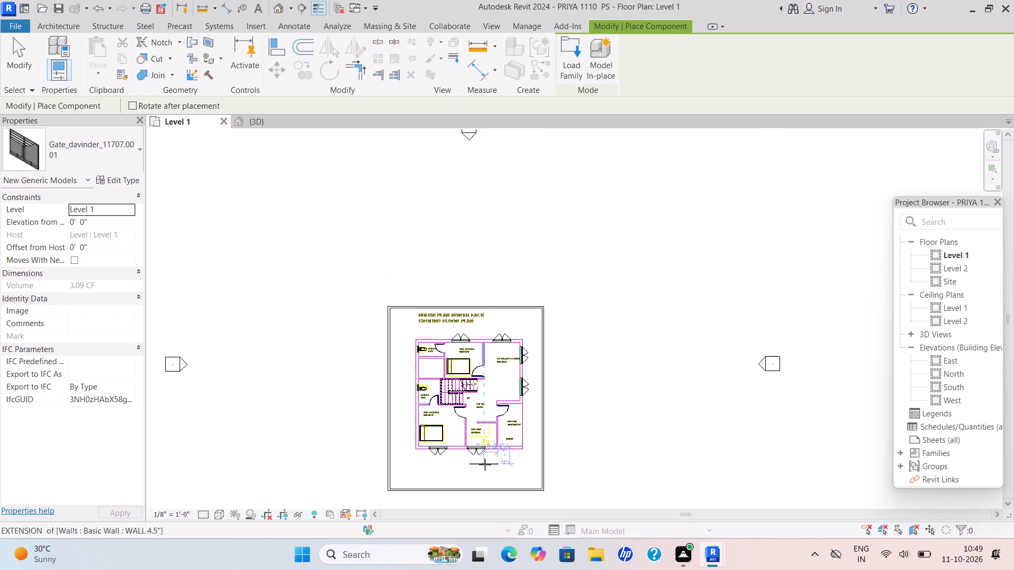
pyautogui.moveTo(485, 465); pyautogui.dragTo(465, 407, button='middle')
pyautogui.scroll(3, 446, 433)
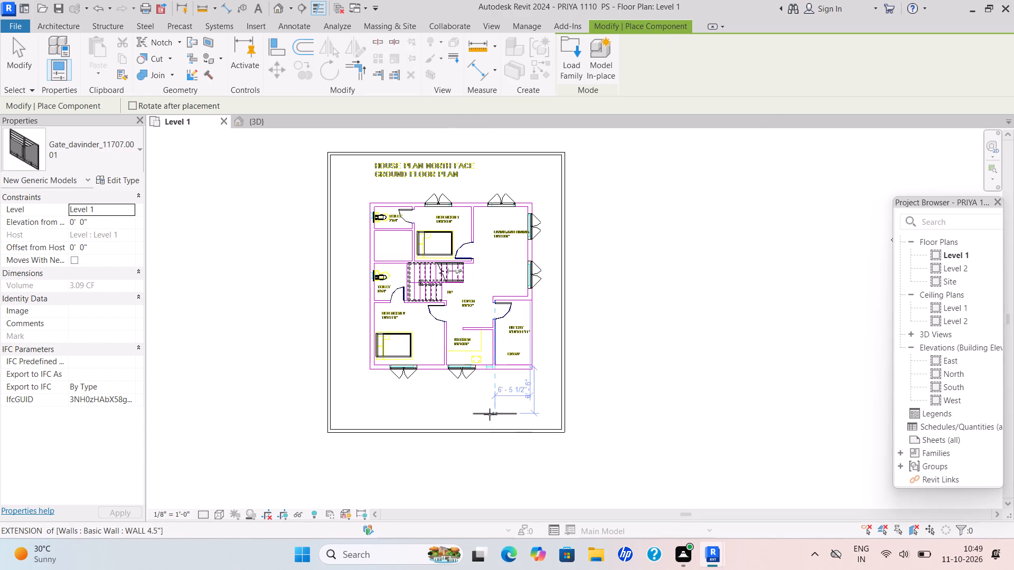
pyautogui.scroll(5, 543, 342)
pyautogui.scroll(4, 566, 304)
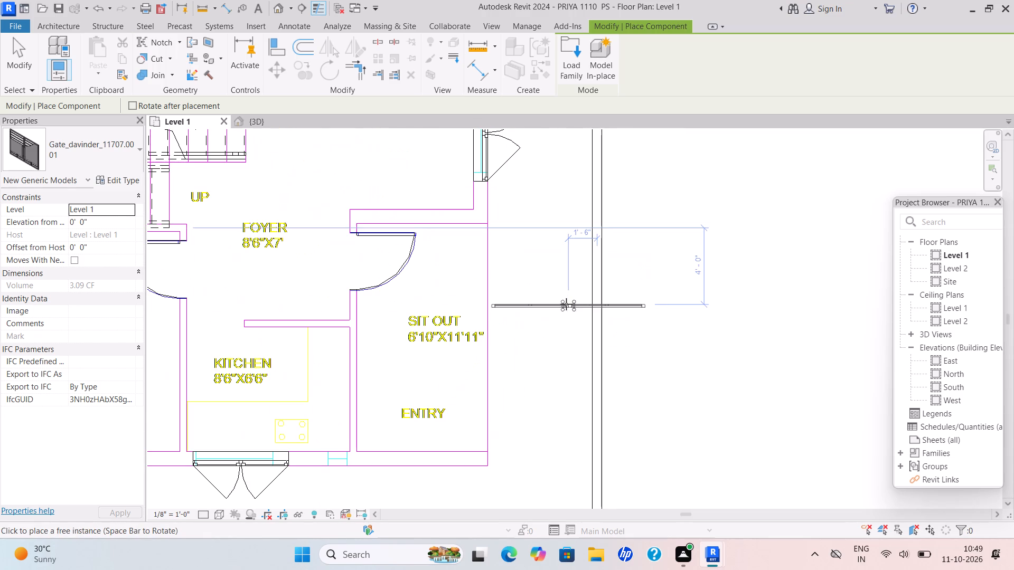
pyautogui.scroll(-1, 564, 319)
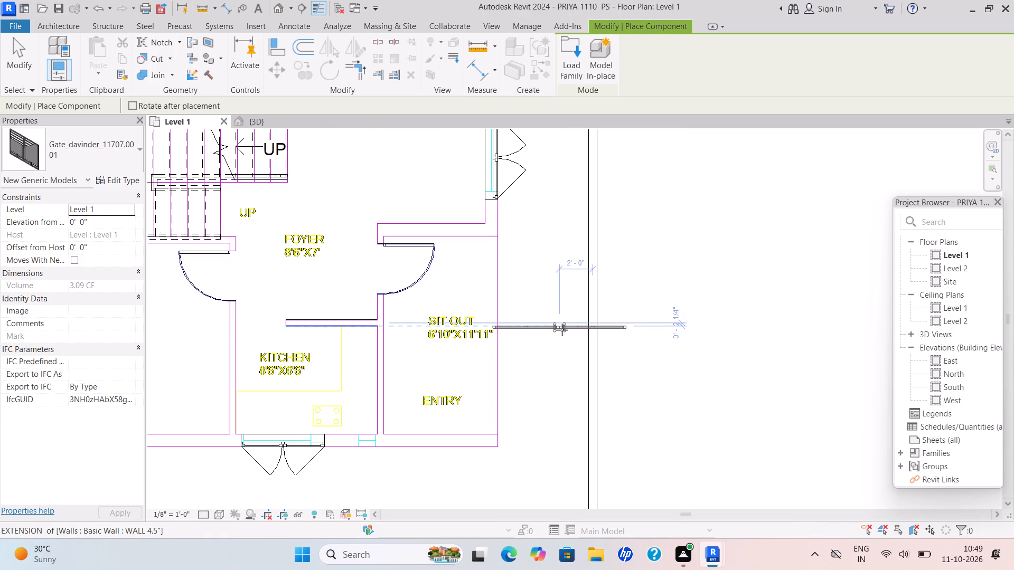
pyautogui.press('space')
pyautogui.scroll(-4, 590, 319)
pyautogui.moveTo(592, 319); pyautogui.dragTo(589, 288, button='middle')
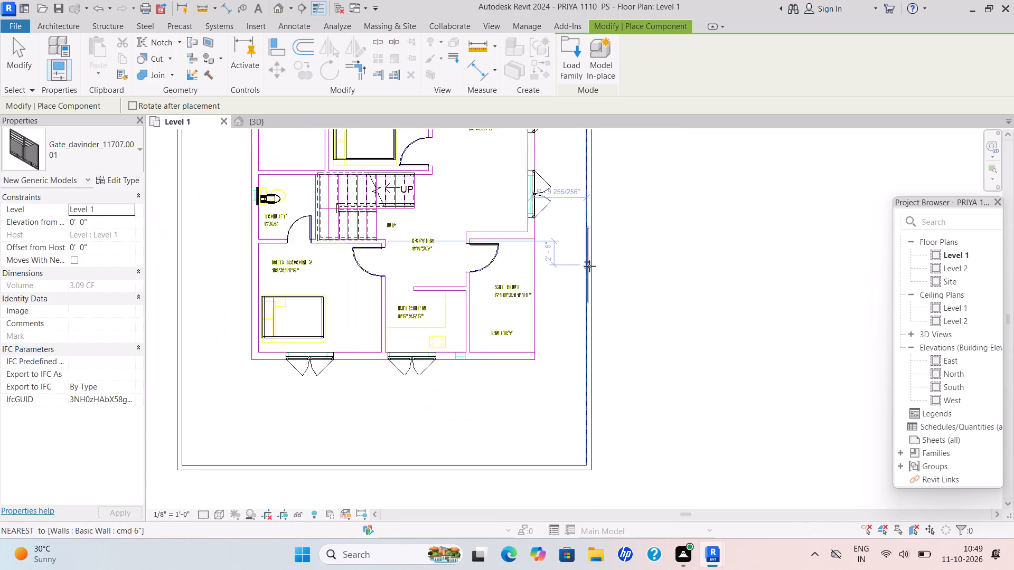
pyautogui.scroll(-1, 589, 266)
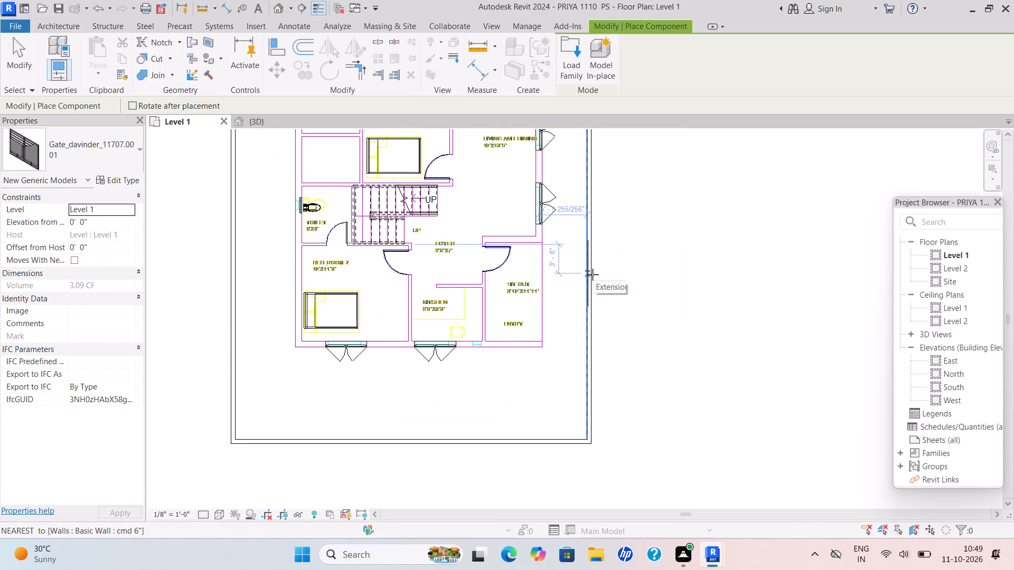
pyautogui.click(593, 274)
pyautogui.press('Escape')
pyautogui.press('Escape')
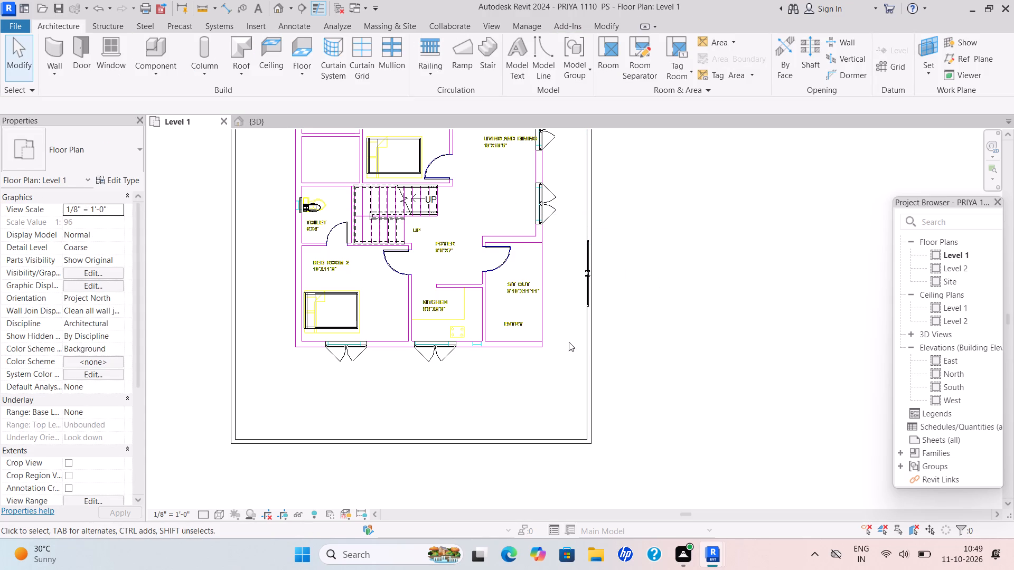
# Split the east cmd 6" boundary wall at the gate beside the Sit Out using Split Element.
pyautogui.moveTo(607, 30); pyautogui.dragTo(607, 25)
pyautogui.click(373, 41)
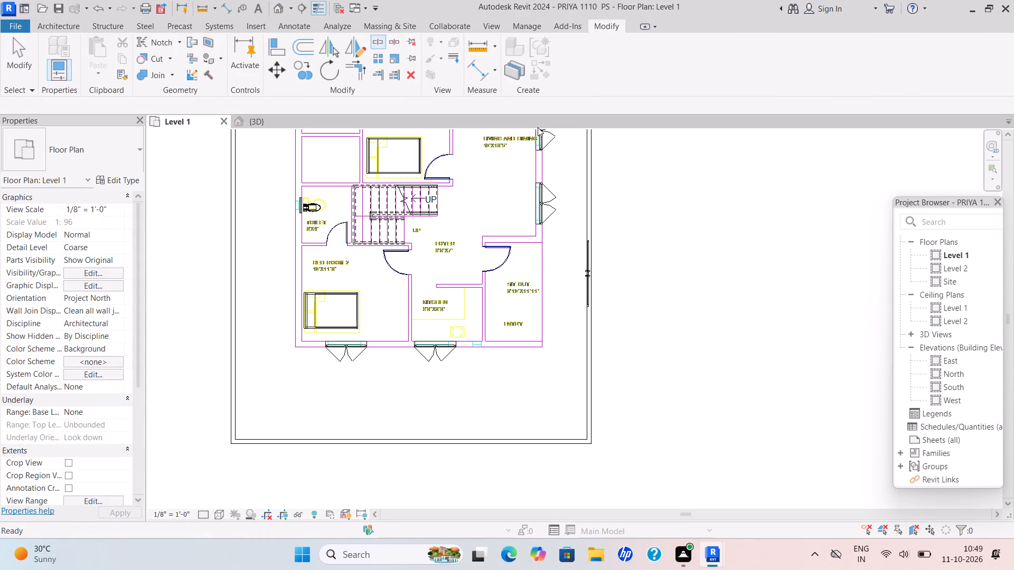
pyautogui.click(594, 280)
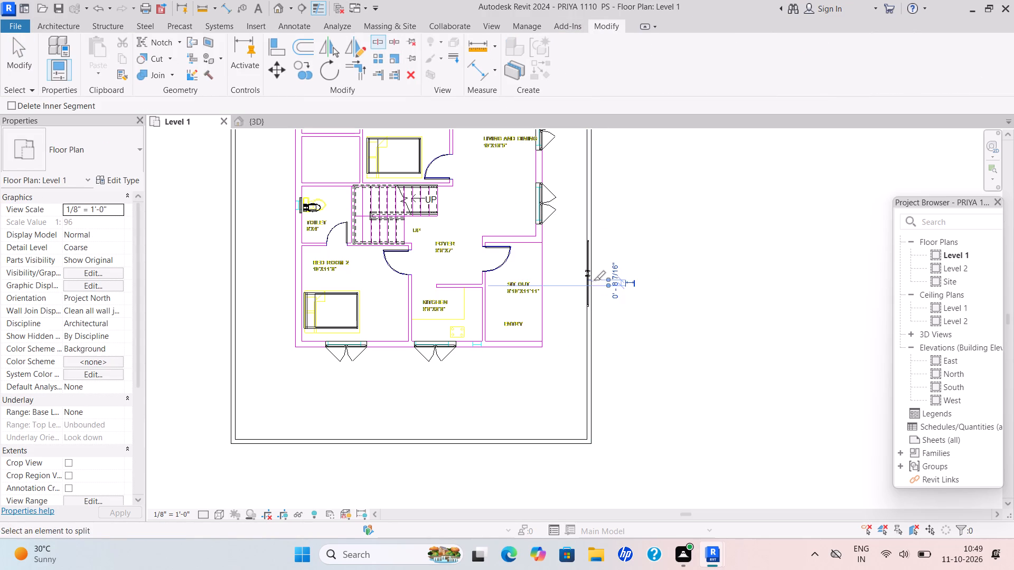
pyautogui.press('Escape')
pyautogui.press('Escape')
# Shorten the boundary wall segment south of the split to the gate's south end, leaving it about 16'-3 1/2" long.
pyautogui.click(590, 338)
pyautogui.scroll(2, 587, 295)
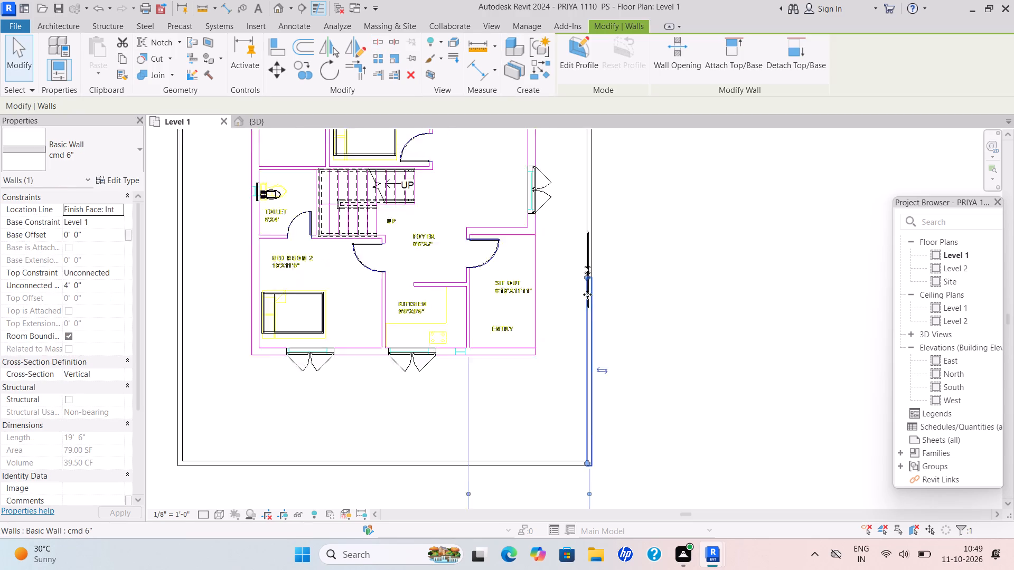
pyautogui.scroll(7, 587, 294)
pyautogui.moveTo(577, 260); pyautogui.dragTo(581, 292)
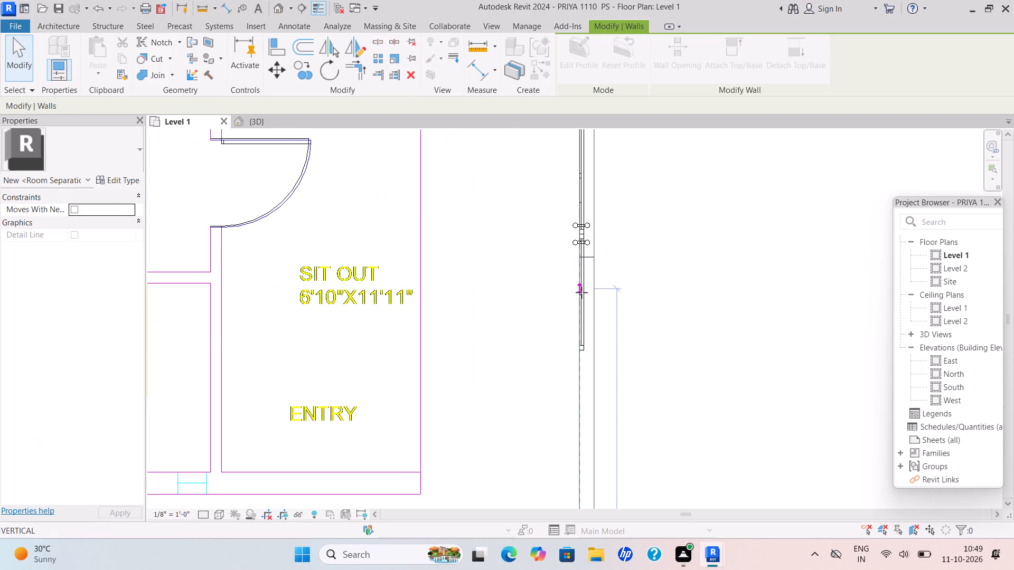
pyautogui.moveTo(581, 292); pyautogui.dragTo(579, 354)
pyautogui.scroll(10, 588, 344)
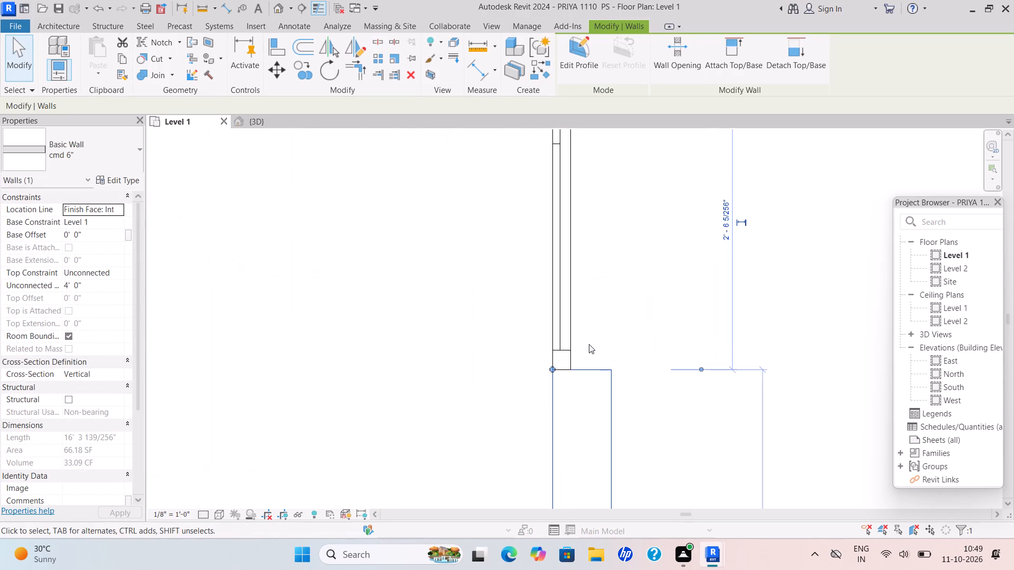
pyautogui.scroll(-4, 580, 353)
pyautogui.press('Escape')
pyautogui.scroll(-6, 598, 334)
pyautogui.moveTo(597, 338); pyautogui.dragTo(578, 387, button='middle')
pyautogui.scroll(-3, 578, 382)
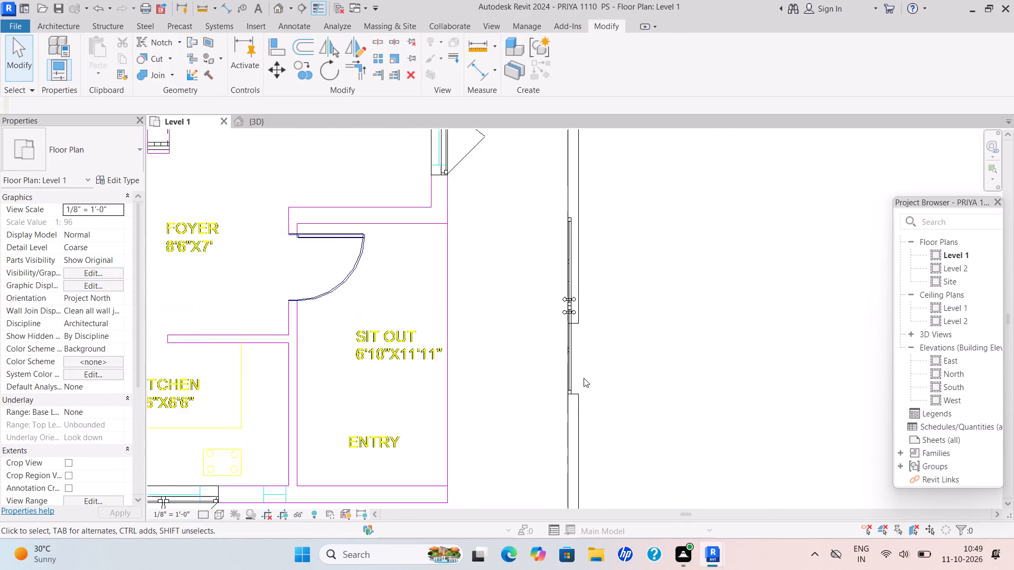
# Shorten the boundary wall segment north of the split so that it ends exactly at the gate's north end.
pyautogui.click(578, 268)
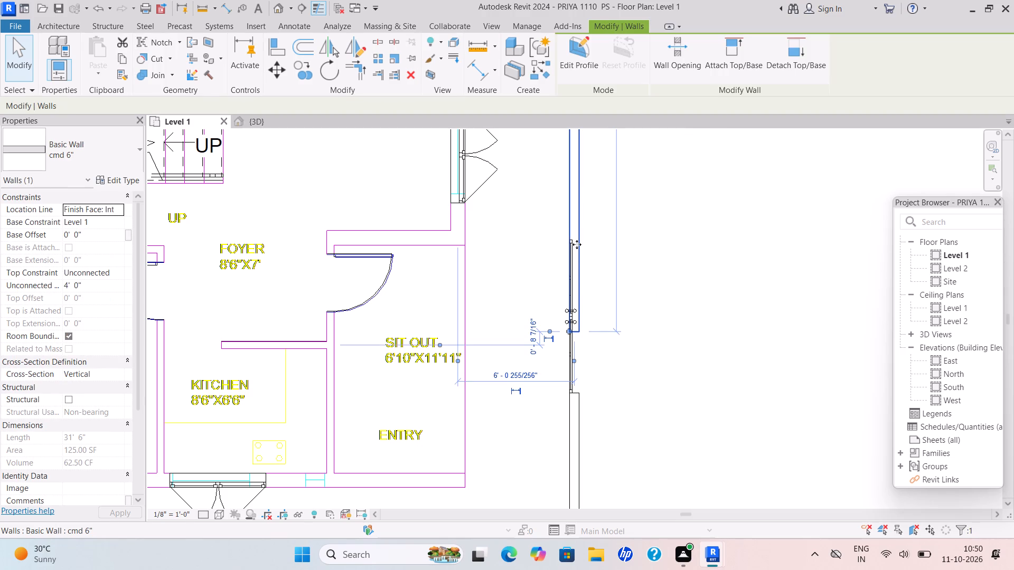
pyautogui.moveTo(568, 332); pyautogui.dragTo(571, 300)
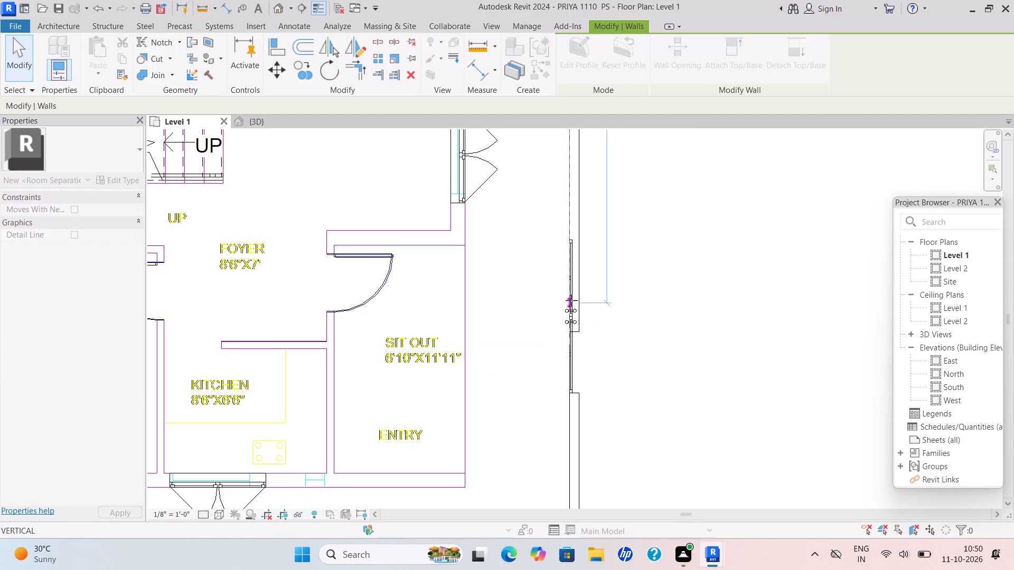
pyautogui.moveTo(571, 300); pyautogui.dragTo(571, 243)
pyautogui.scroll(16, 571, 243)
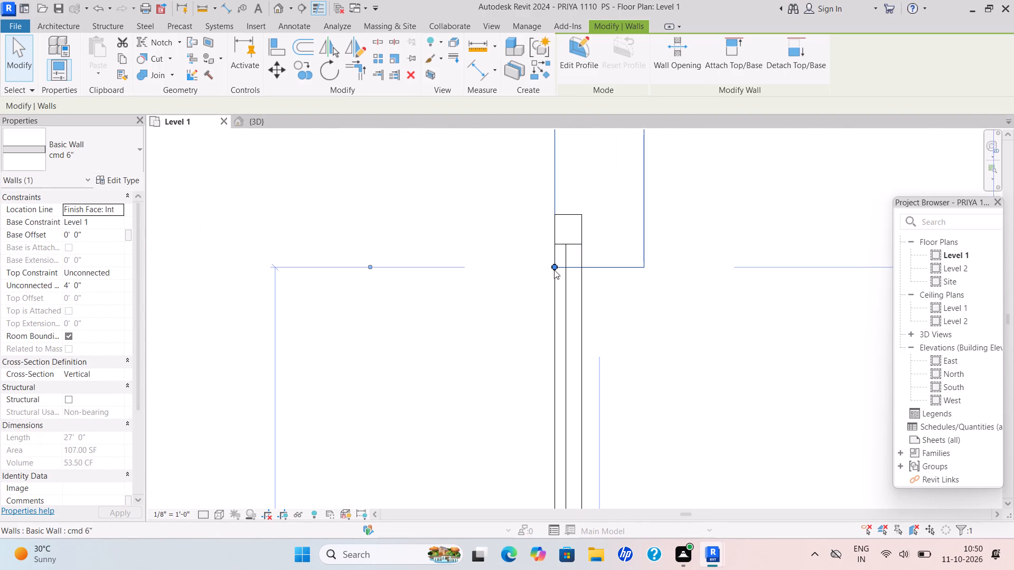
pyautogui.moveTo(554, 270); pyautogui.dragTo(553, 217)
pyautogui.scroll(-6, 636, 225)
pyautogui.press('Escape')
pyautogui.scroll(-10, 636, 232)
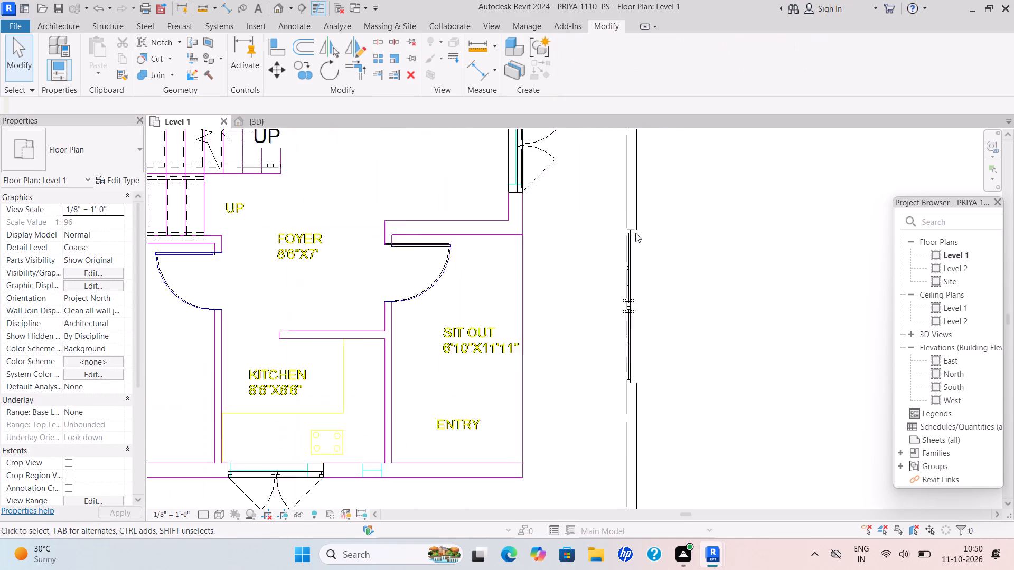
pyautogui.scroll(-9, 635, 233)
pyautogui.moveTo(653, 264); pyautogui.dragTo(570, 278, button='middle')
pyautogui.scroll(-2, 599, 278)
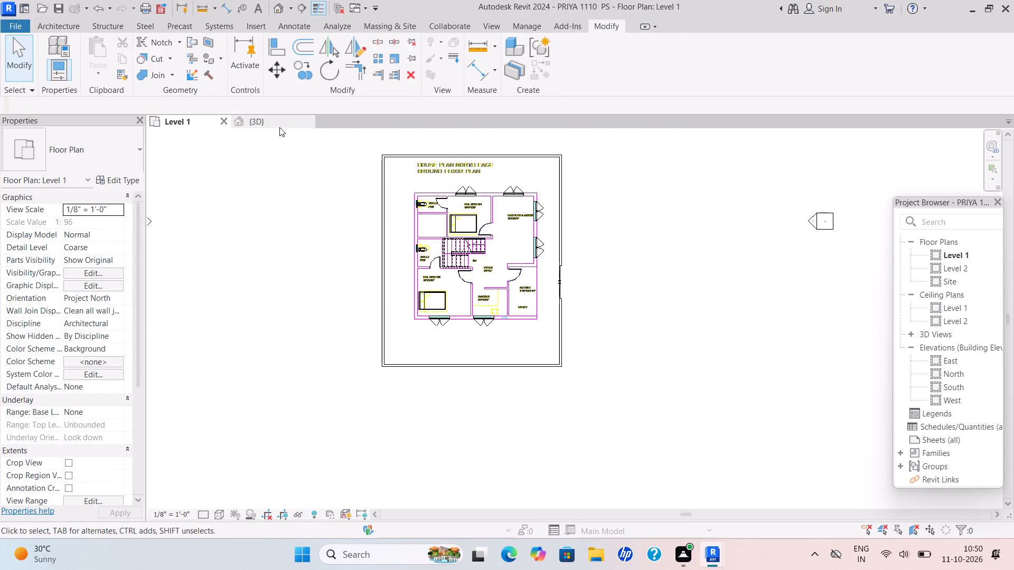
# Examine the gate, its opening in the boundary wall and the Sit Out in the 3D view.
pyautogui.click(279, 127)
pyautogui.scroll(-7, 482, 277)
pyautogui.scroll(-1, 551, 308)
pyautogui.scroll(5, 604, 337)
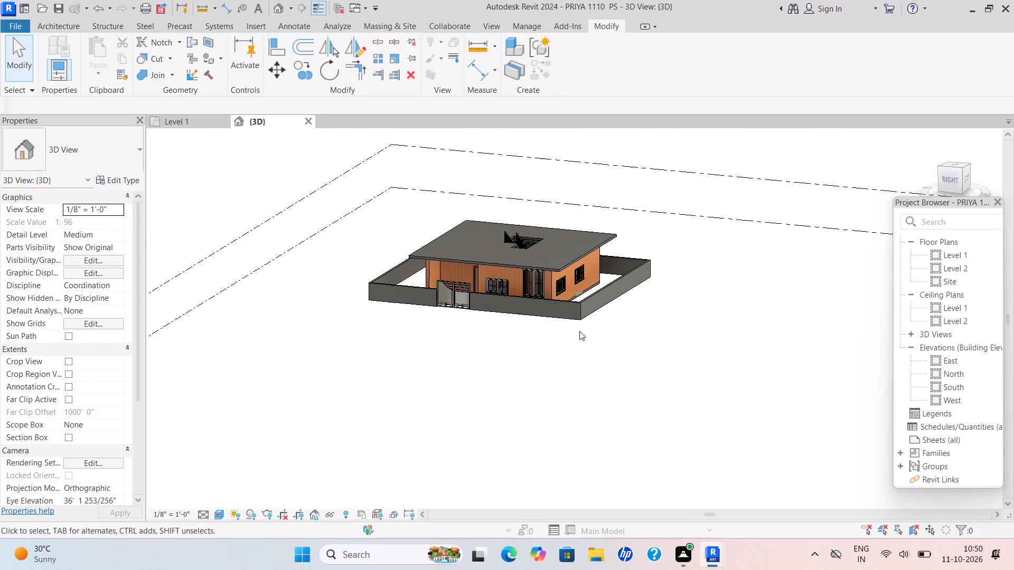
pyautogui.keyDown('shift'); pyautogui.moveTo(584, 324); pyautogui.dragTo(602, 354, button='middle'); pyautogui.keyUp('shift')
pyautogui.keyDown('shift'); pyautogui.moveTo(593, 334); pyautogui.dragTo(599, 391, button='middle'); pyautogui.keyUp('shift')
pyautogui.scroll(6, 581, 304)
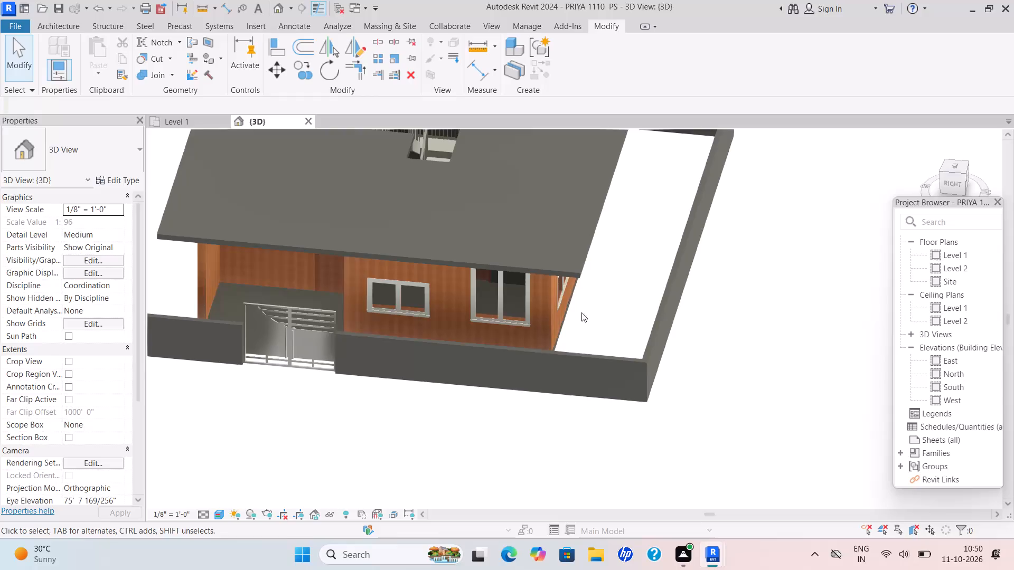
pyautogui.keyDown('shift'); pyautogui.moveTo(588, 355); pyautogui.dragTo(580, 378, button='middle'); pyautogui.keyUp('shift')
pyautogui.keyDown('shift'); pyautogui.moveTo(612, 376); pyautogui.dragTo(700, 361, button='middle'); pyautogui.keyUp('shift')
pyautogui.scroll(4, 452, 324)
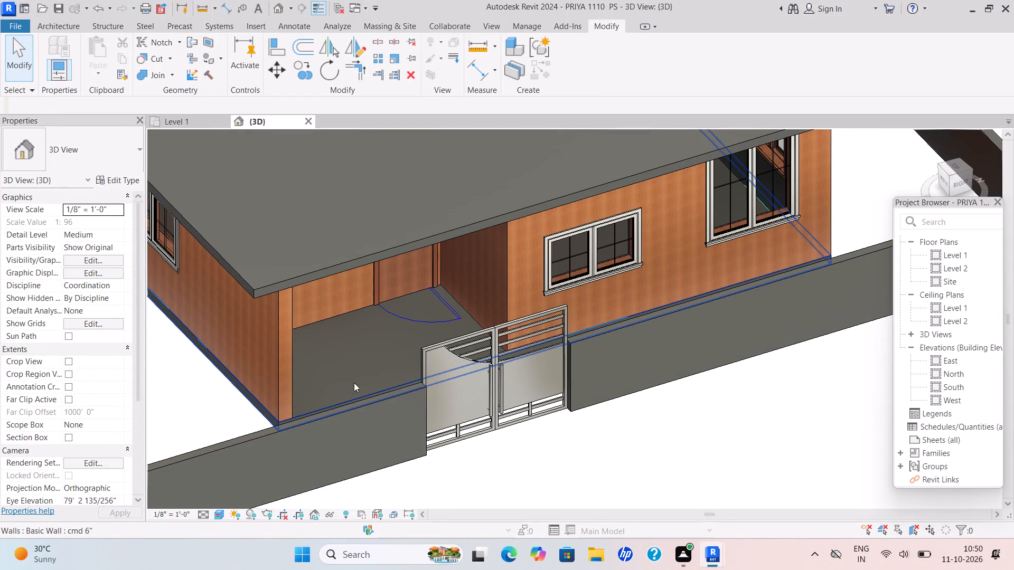
# Edit the floor 6" boundary on the Level 1 plan, moving its south edge to the boundary wall's outer face.
pyautogui.click(336, 403)
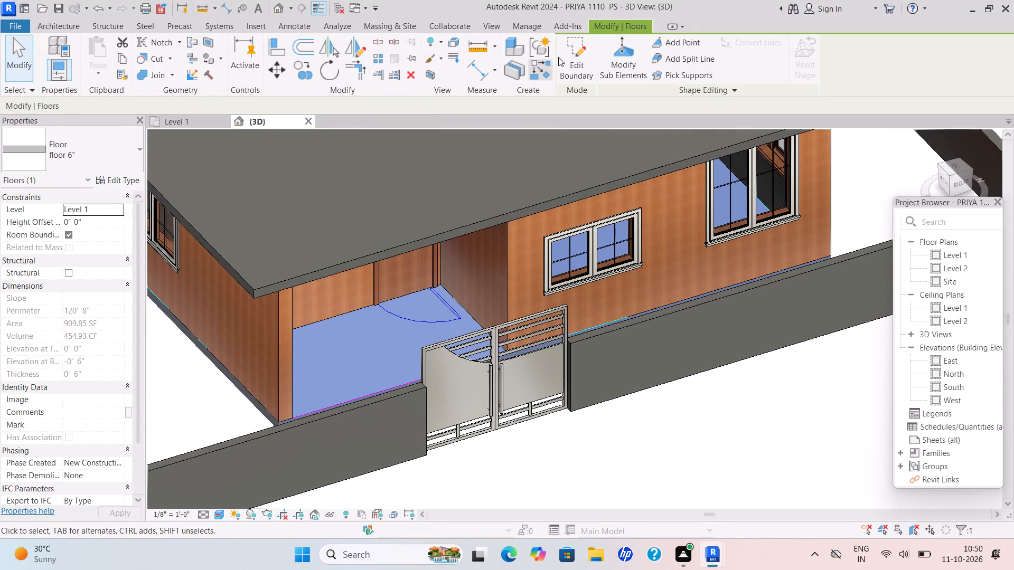
pyautogui.moveTo(580, 52); pyautogui.dragTo(585, 52)
pyautogui.click(194, 122)
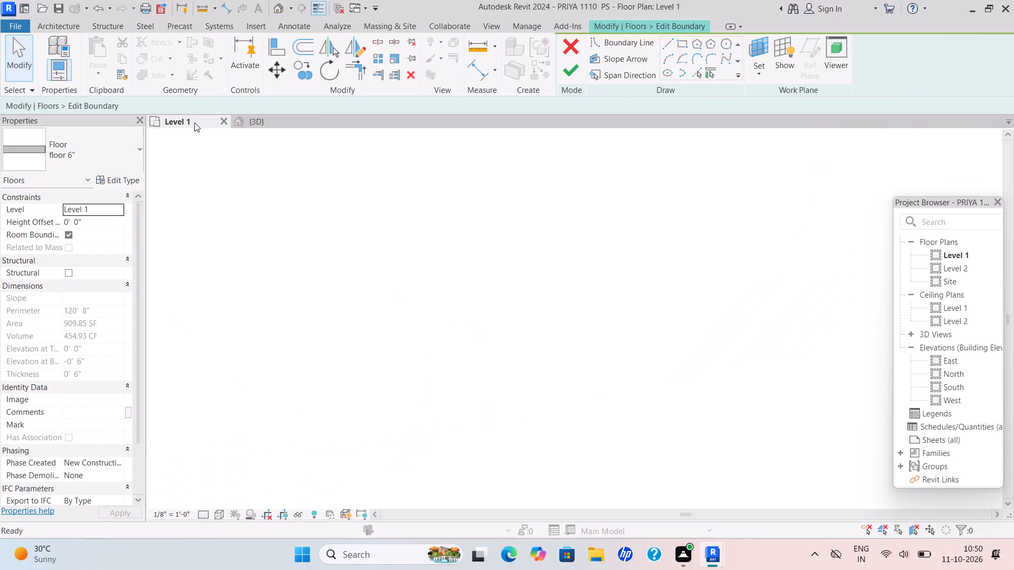
pyautogui.scroll(-1, 560, 214)
pyautogui.scroll(3, 542, 277)
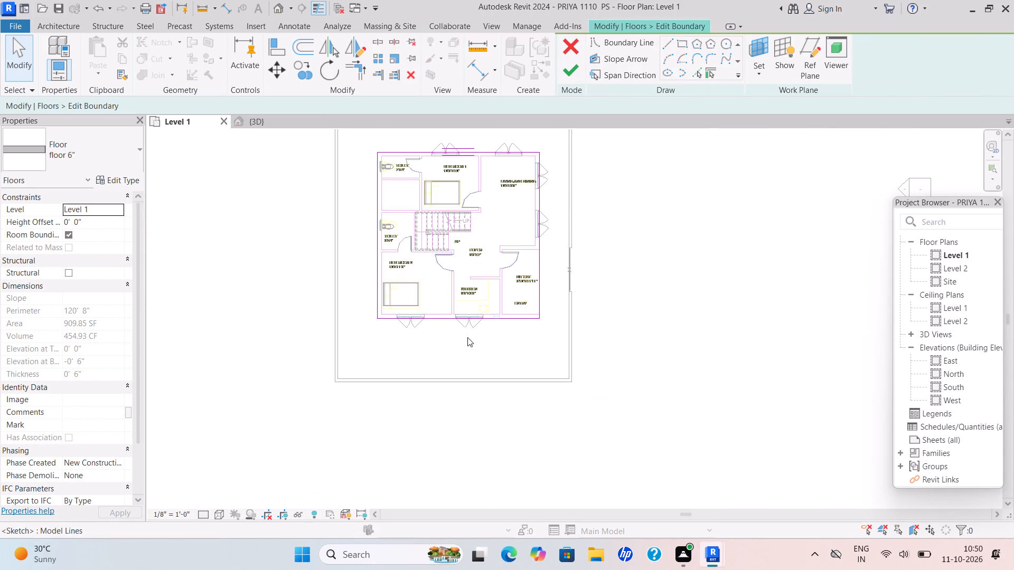
pyautogui.scroll(1, 464, 368)
pyautogui.scroll(3, 453, 310)
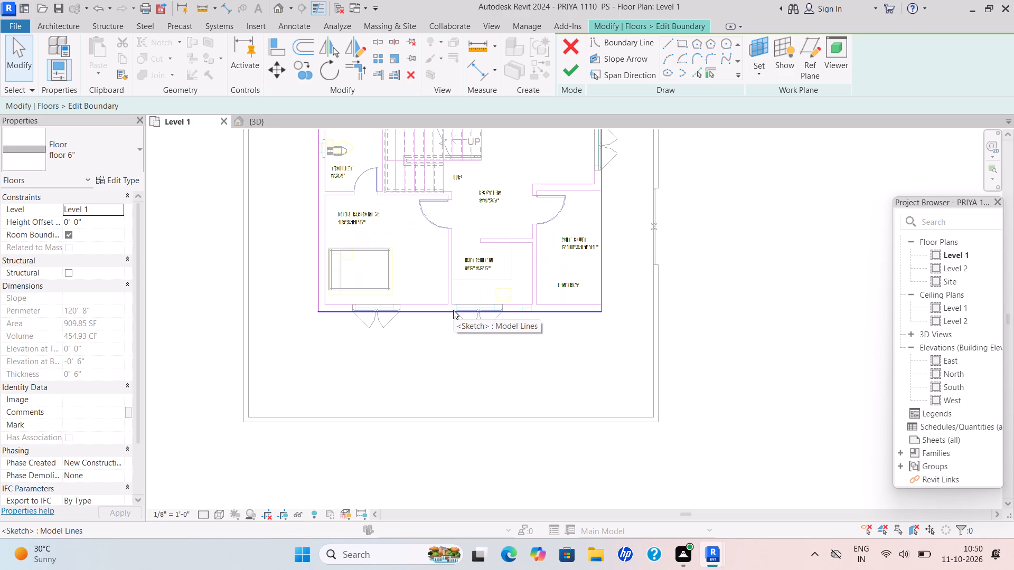
pyautogui.moveTo(453, 310); pyautogui.dragTo(474, 424)
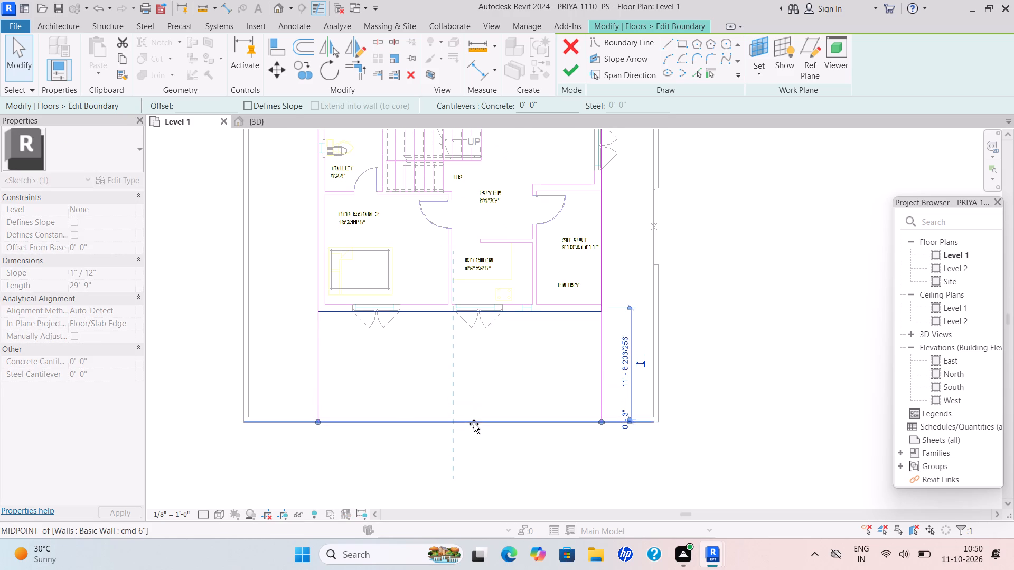
pyautogui.moveTo(474, 424); pyautogui.dragTo(472, 424)
pyautogui.moveTo(555, 334); pyautogui.dragTo(494, 389, button='middle')
pyautogui.scroll(-2, 555, 335)
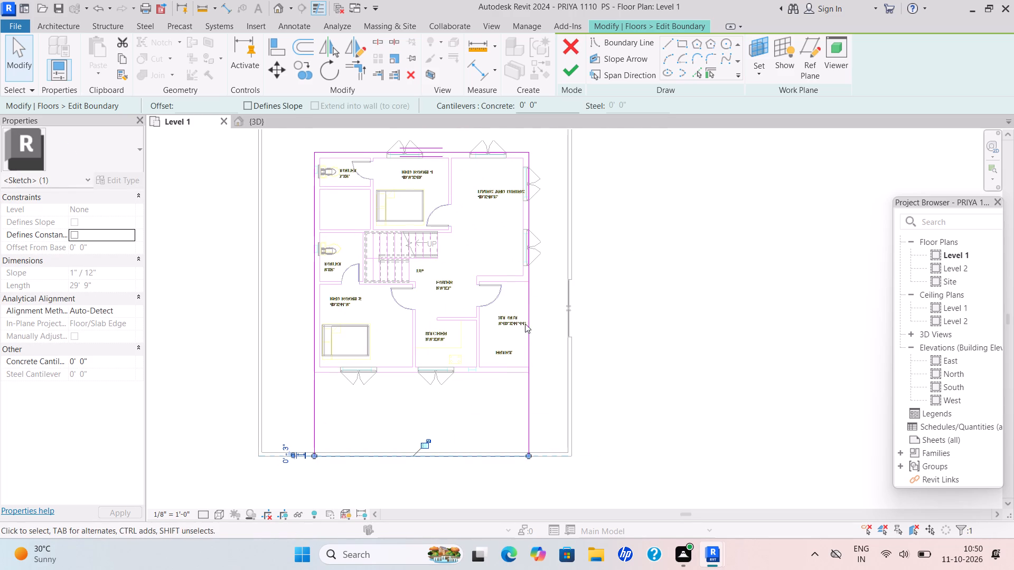
# Move the floor sketch's east edge to the outer face of the gate-side boundary wall and finish the boundary edit.
pyautogui.moveTo(527, 321); pyautogui.dragTo(541, 321)
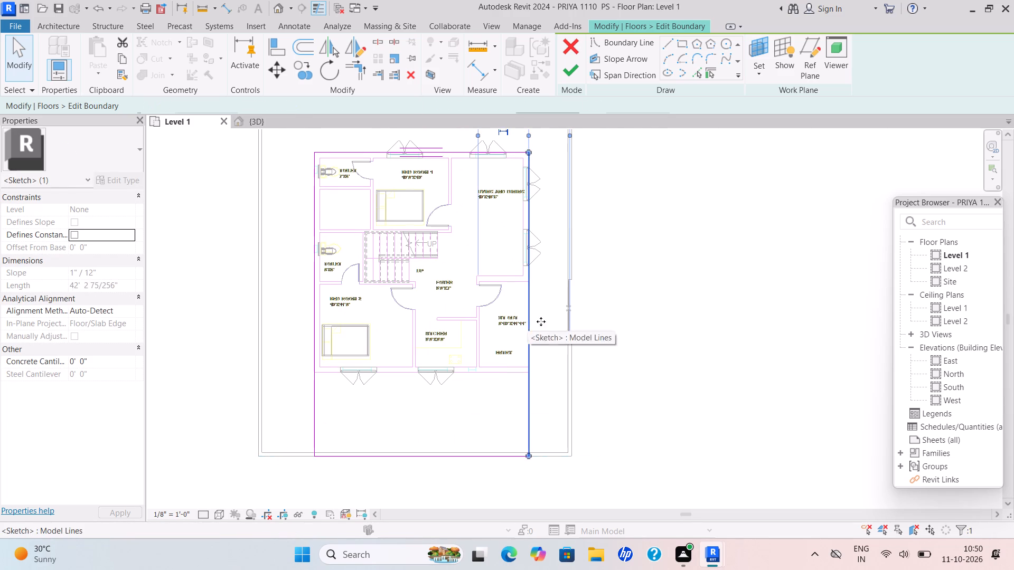
pyautogui.moveTo(541, 321); pyautogui.dragTo(571, 322)
pyautogui.scroll(9, 571, 321)
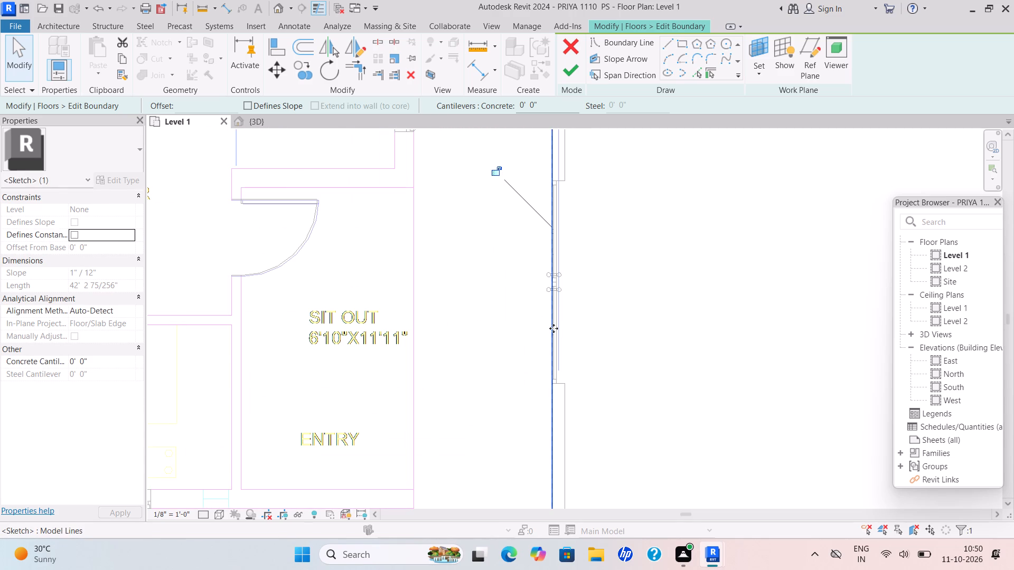
pyautogui.moveTo(553, 328); pyautogui.dragTo(572, 326)
pyautogui.scroll(-4, 559, 336)
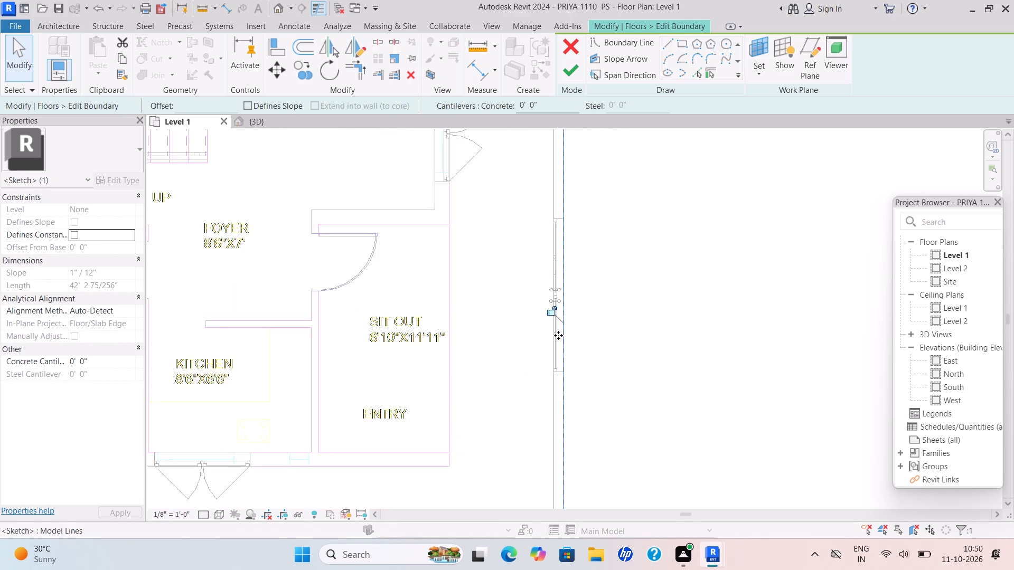
pyautogui.scroll(-8, 558, 335)
pyautogui.scroll(3, 528, 170)
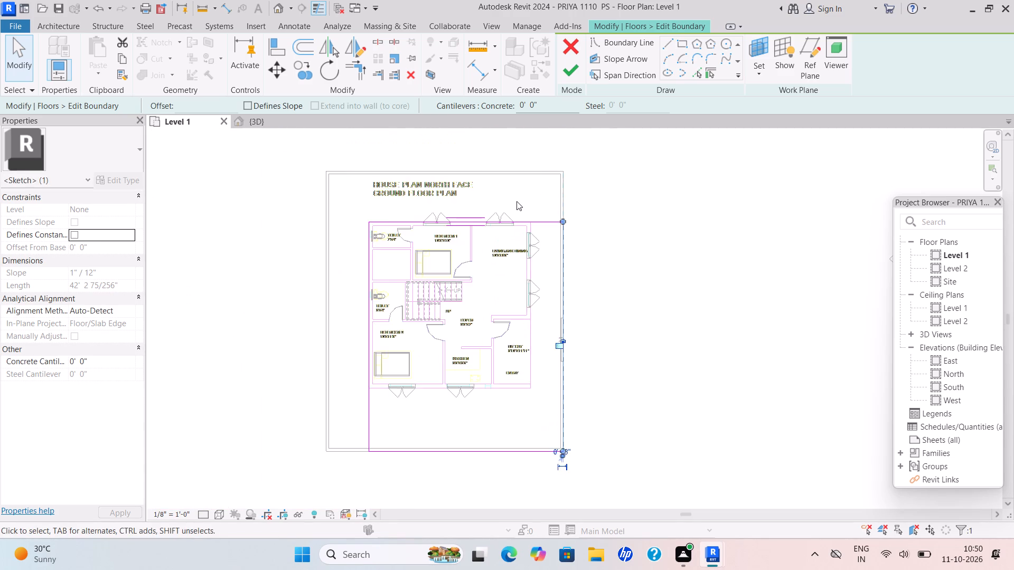
pyautogui.scroll(2, 517, 201)
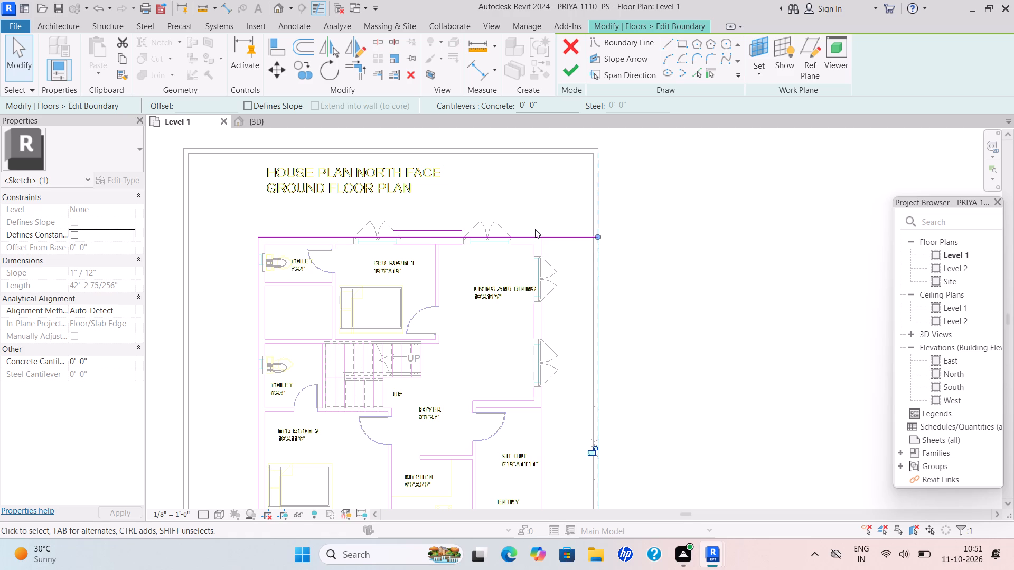
pyautogui.scroll(-3, 536, 122)
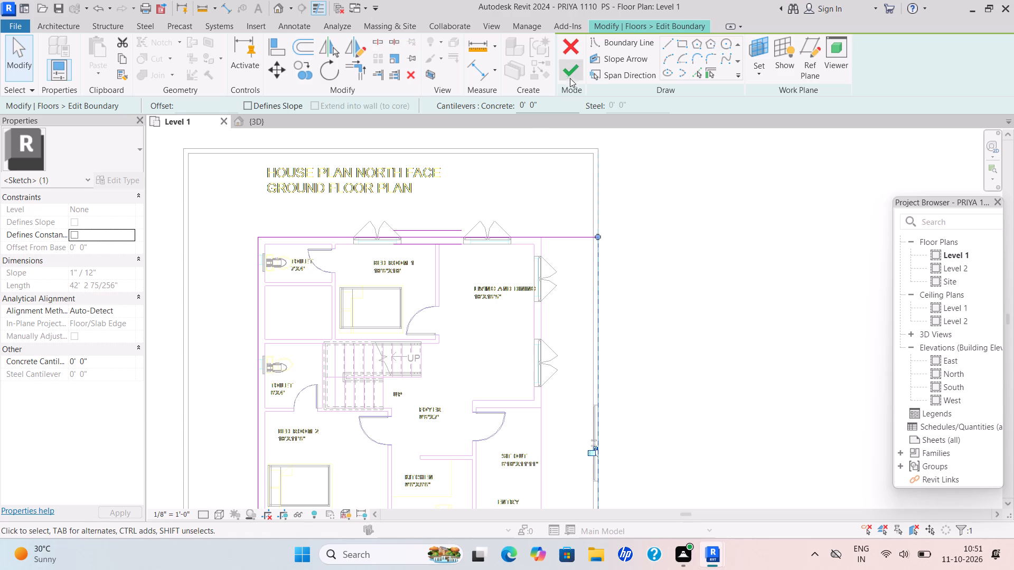
pyautogui.click(571, 77)
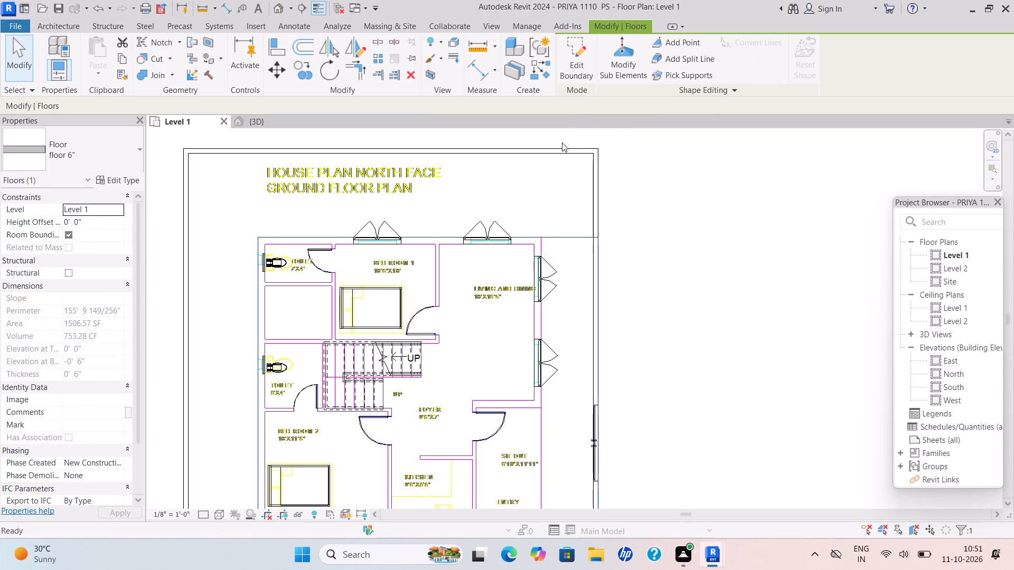
# Examine in 3D how the extended floor meets the boundary wall on all sides of the house.
pyautogui.scroll(-3, 496, 212)
pyautogui.click(280, 121)
pyautogui.scroll(-5, 372, 184)
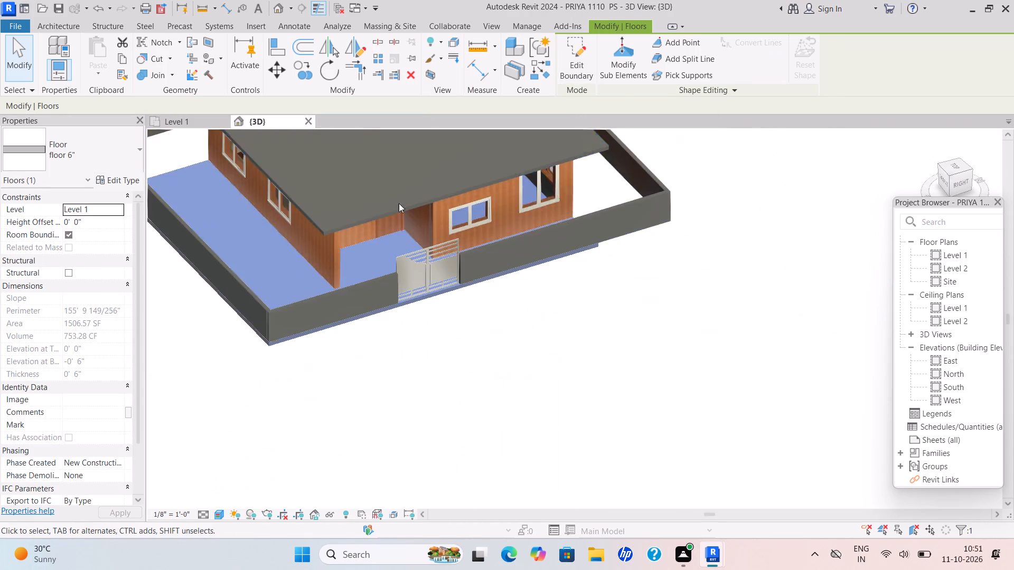
pyautogui.scroll(-4, 399, 203)
pyautogui.scroll(3, 427, 219)
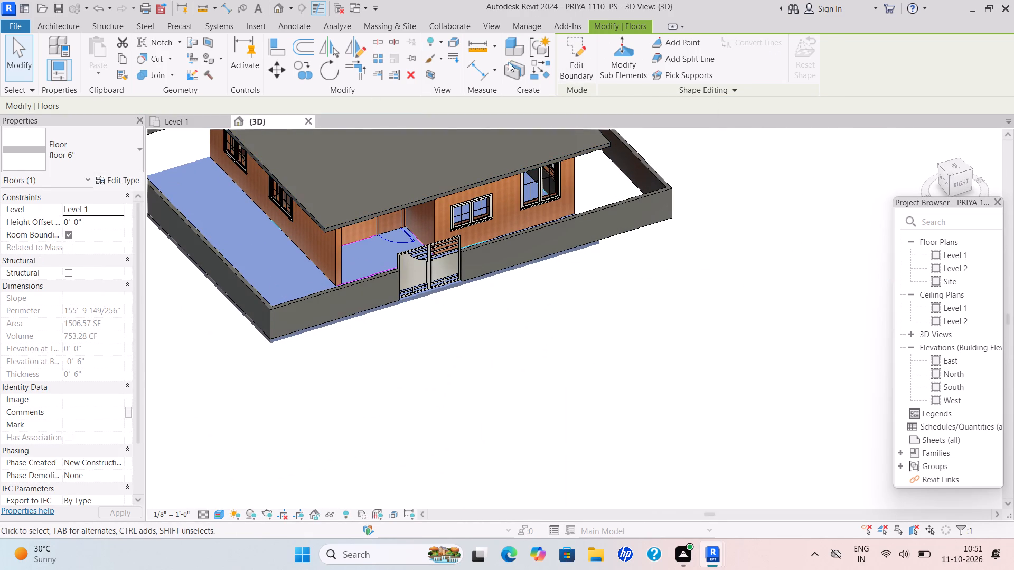
pyautogui.press('Escape')
pyautogui.scroll(-2, 378, 254)
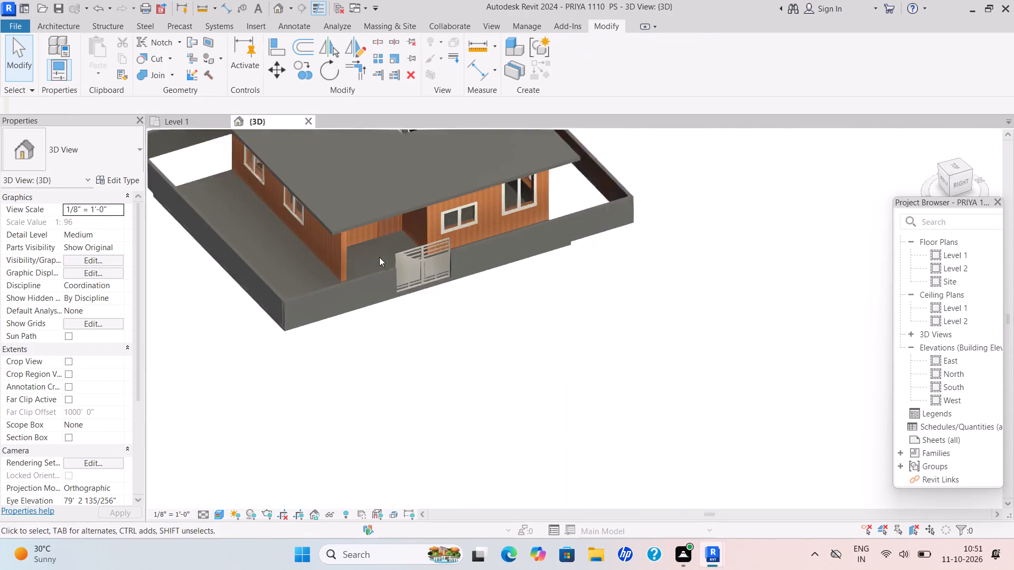
pyautogui.moveTo(473, 237); pyautogui.dragTo(398, 297, button='middle')
pyautogui.scroll(3, 177, 229)
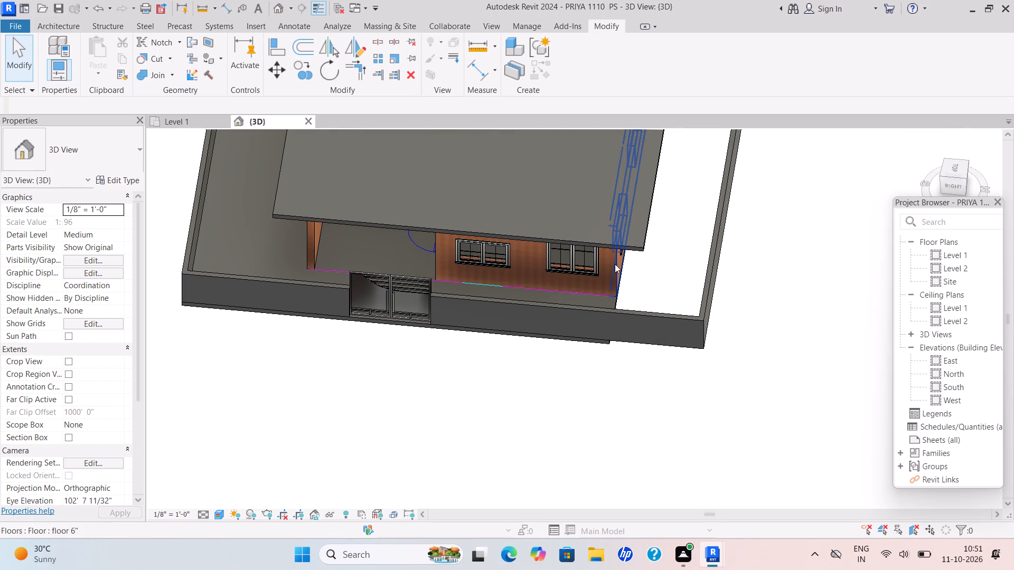
pyautogui.scroll(-5, 605, 275)
pyautogui.keyDown('shift'); pyautogui.moveTo(690, 302); pyautogui.dragTo(641, 359, button='middle'); pyautogui.keyUp('shift')
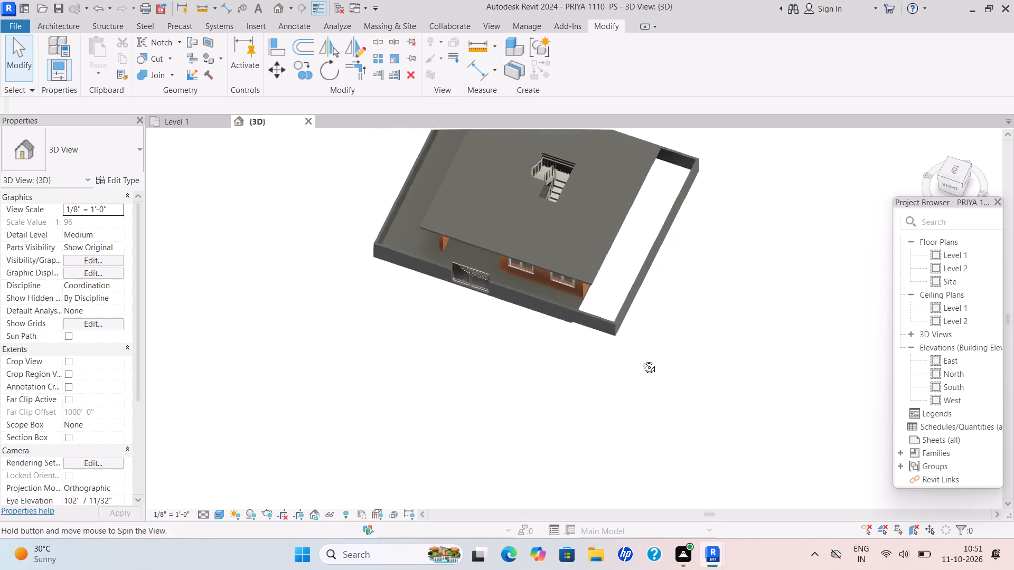
pyautogui.keyDown('shift'); pyautogui.moveTo(641, 359); pyautogui.dragTo(636, 363, button='middle'); pyautogui.keyUp('shift')
pyautogui.scroll(4, 459, 293)
# Edit the floor 6" boundary on the Level 1 plan, moving its north edge to the outer face of the north boundary wall.
pyautogui.click(628, 326)
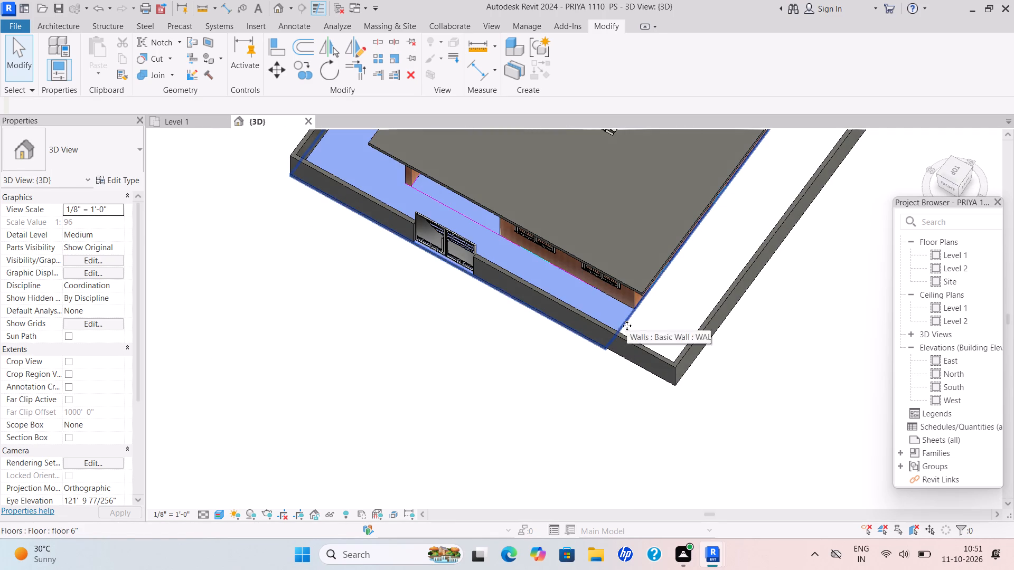
pyautogui.click(587, 53)
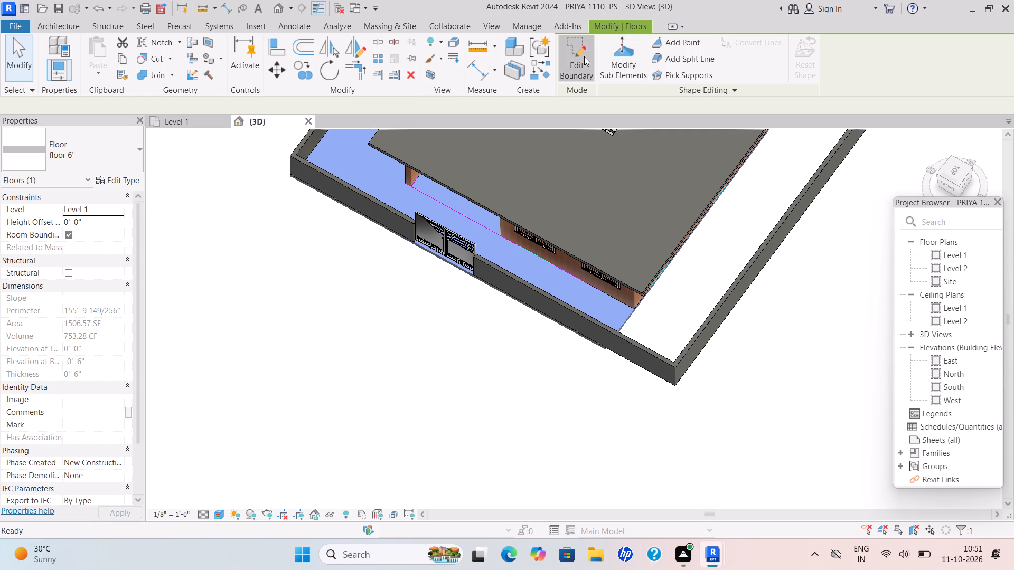
pyautogui.click(207, 123)
pyautogui.scroll(-4, 440, 302)
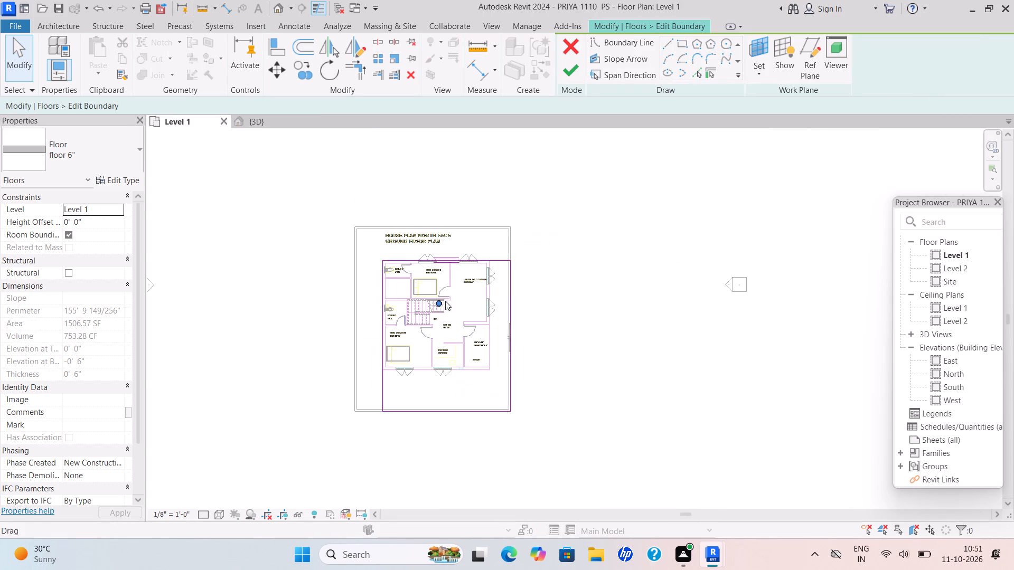
pyautogui.scroll(3, 446, 303)
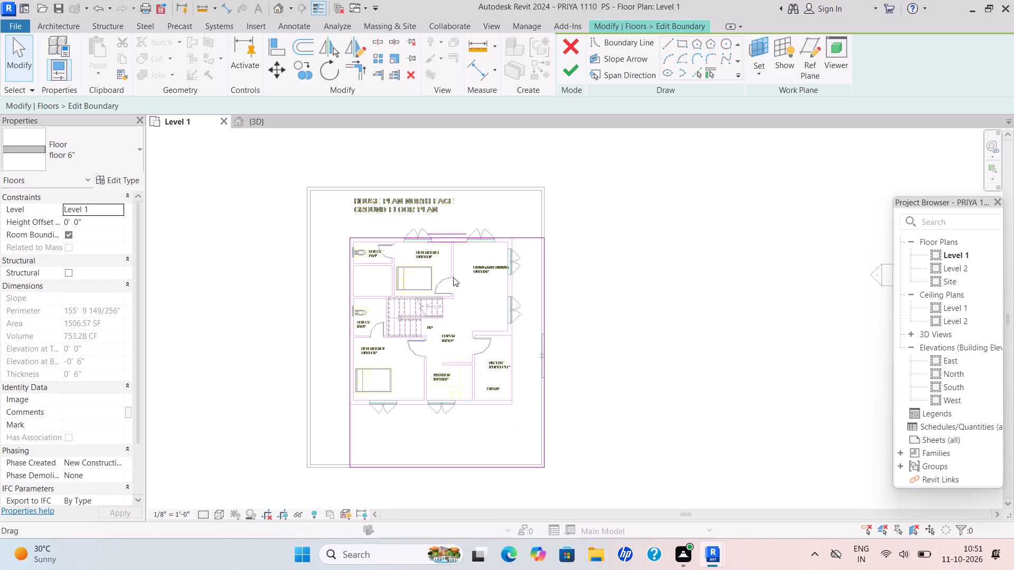
pyautogui.scroll(5, 464, 240)
pyautogui.scroll(-4, 475, 204)
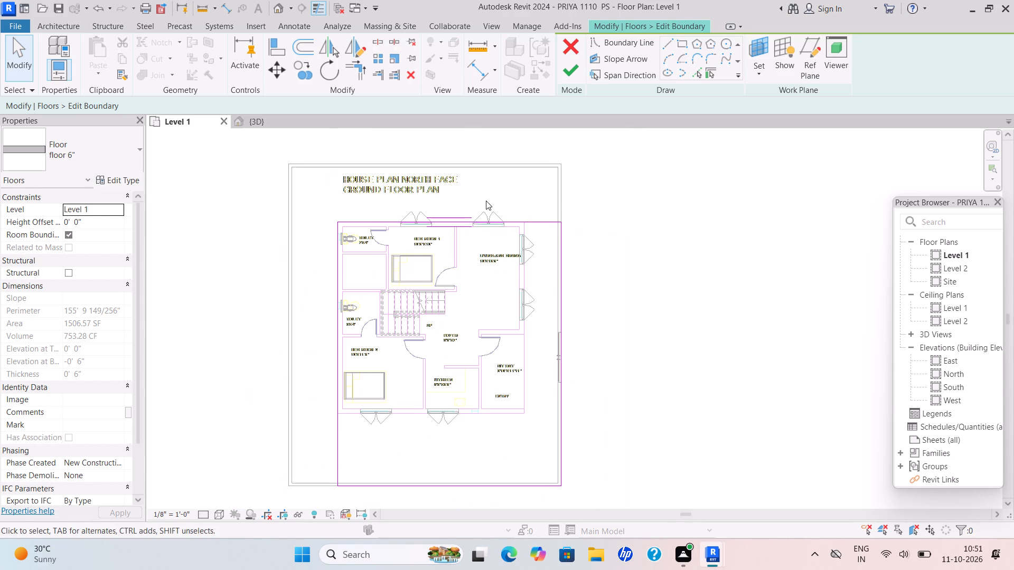
pyautogui.moveTo(486, 201); pyautogui.dragTo(515, 236, button='middle')
pyautogui.scroll(4, 485, 256)
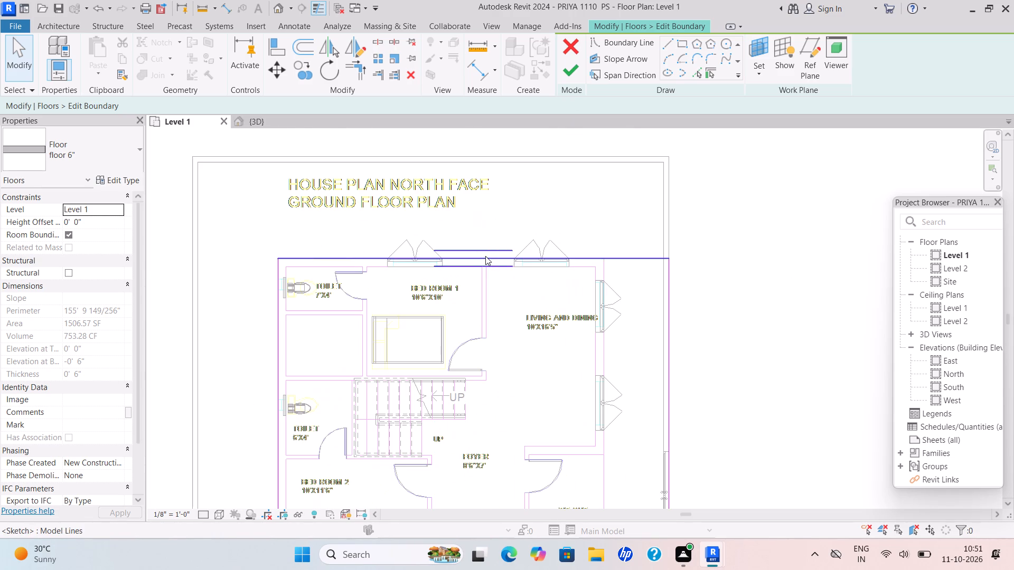
pyautogui.scroll(4, 486, 272)
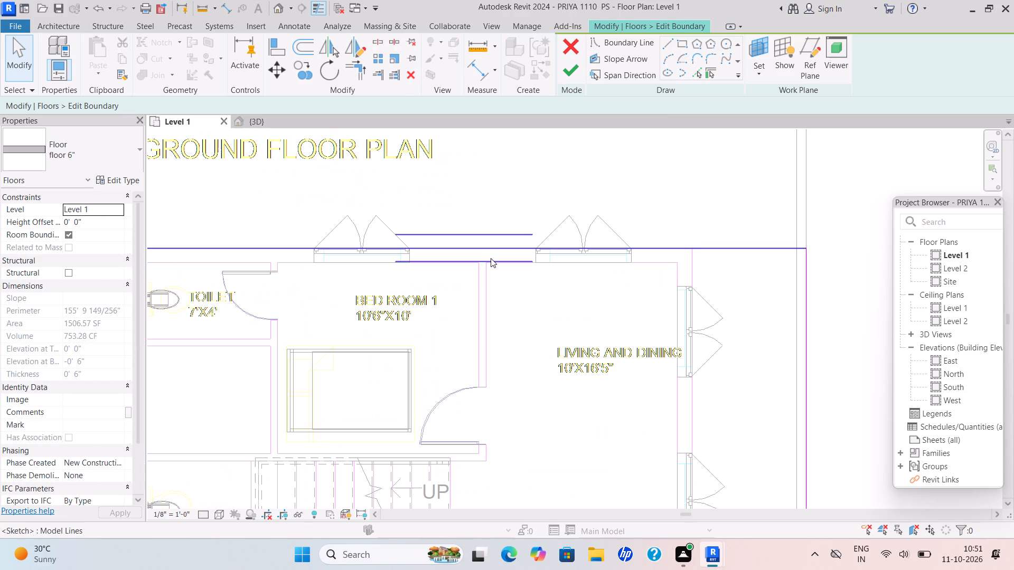
pyautogui.moveTo(496, 249); pyautogui.dragTo(503, 156)
pyautogui.scroll(-7, 515, 208)
pyautogui.moveTo(525, 222); pyautogui.dragTo(552, 329, button='middle')
pyautogui.scroll(-1, 552, 327)
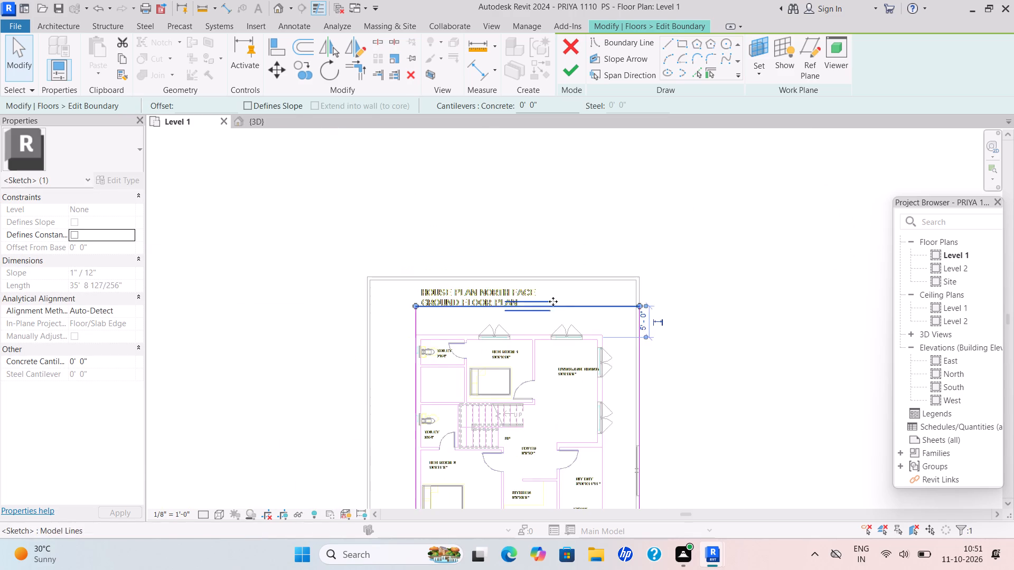
pyautogui.scroll(4, 553, 296)
pyautogui.moveTo(558, 317); pyautogui.dragTo(572, 258)
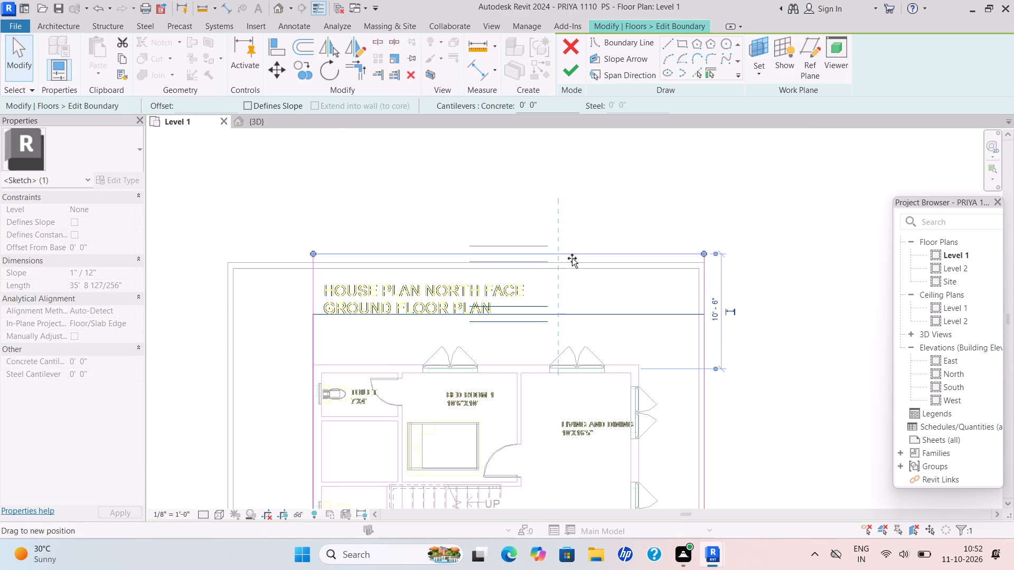
pyautogui.moveTo(572, 258); pyautogui.dragTo(576, 260)
# Move the floor sketch's west edge to the outer face of the west boundary wall and finish the boundary edit.
pyautogui.scroll(-4, 575, 270)
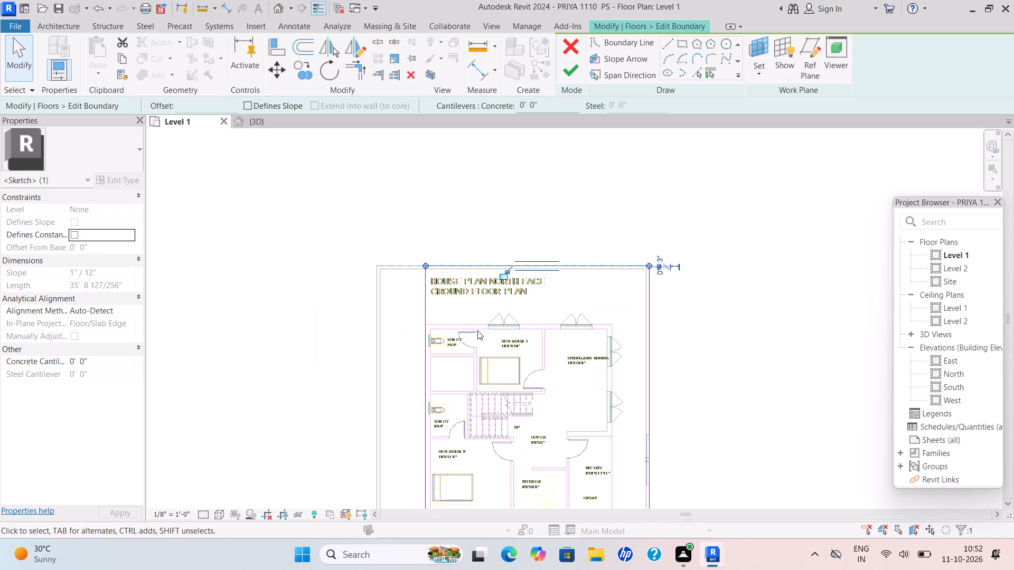
pyautogui.scroll(-1, 477, 330)
pyautogui.scroll(-2, 442, 380)
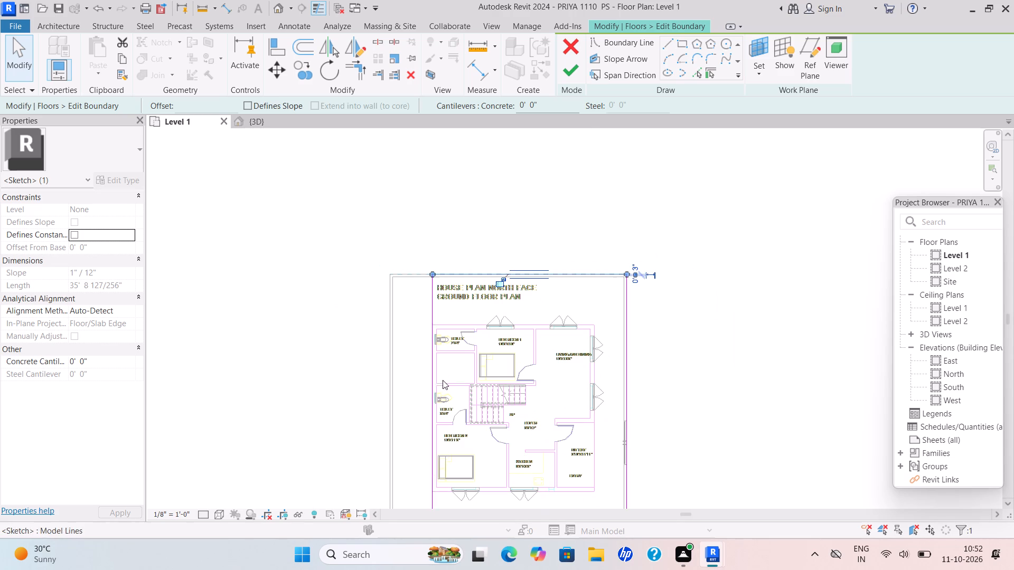
pyautogui.scroll(-2, 443, 380)
pyautogui.moveTo(477, 377); pyautogui.dragTo(522, 335, button='middle')
pyautogui.scroll(5, 487, 369)
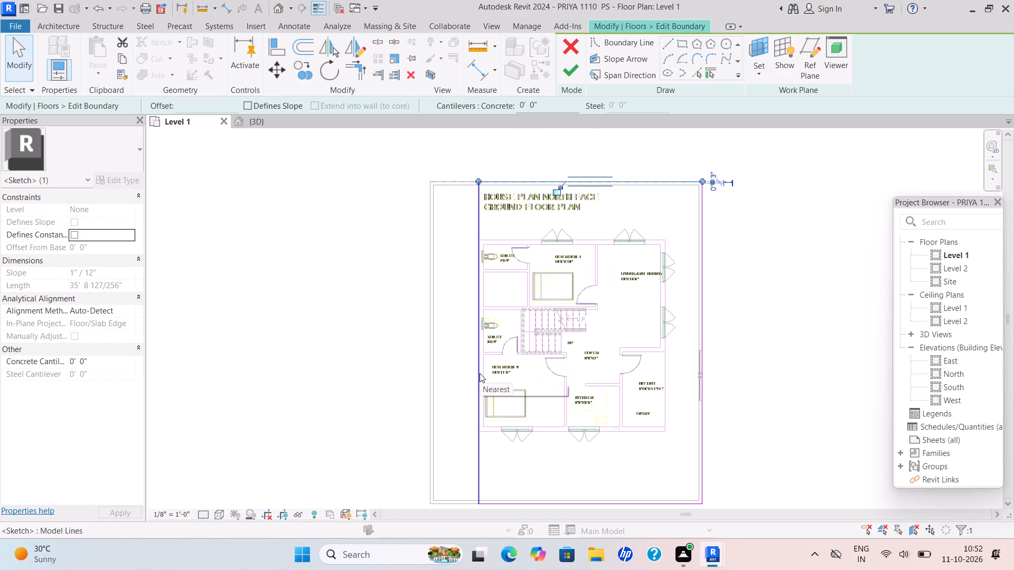
pyautogui.moveTo(480, 373); pyautogui.dragTo(436, 374)
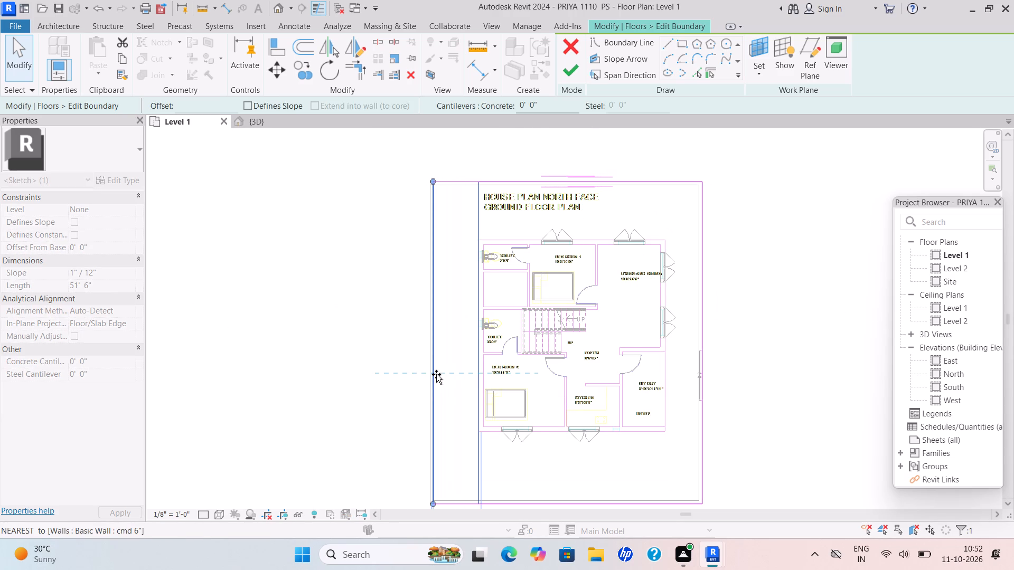
pyautogui.moveTo(436, 374); pyautogui.dragTo(429, 374)
pyautogui.scroll(7, 428, 374)
pyautogui.moveTo(474, 370); pyautogui.dragTo(539, 354, button='middle')
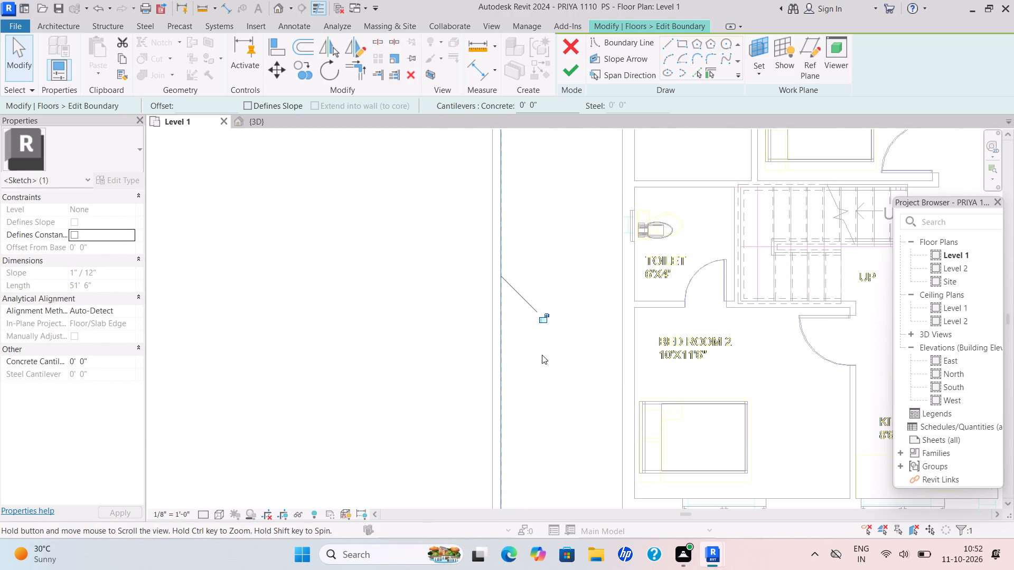
pyautogui.moveTo(503, 358); pyautogui.dragTo(483, 360)
pyautogui.scroll(5, 491, 360)
pyautogui.moveTo(473, 359); pyautogui.dragTo(487, 359)
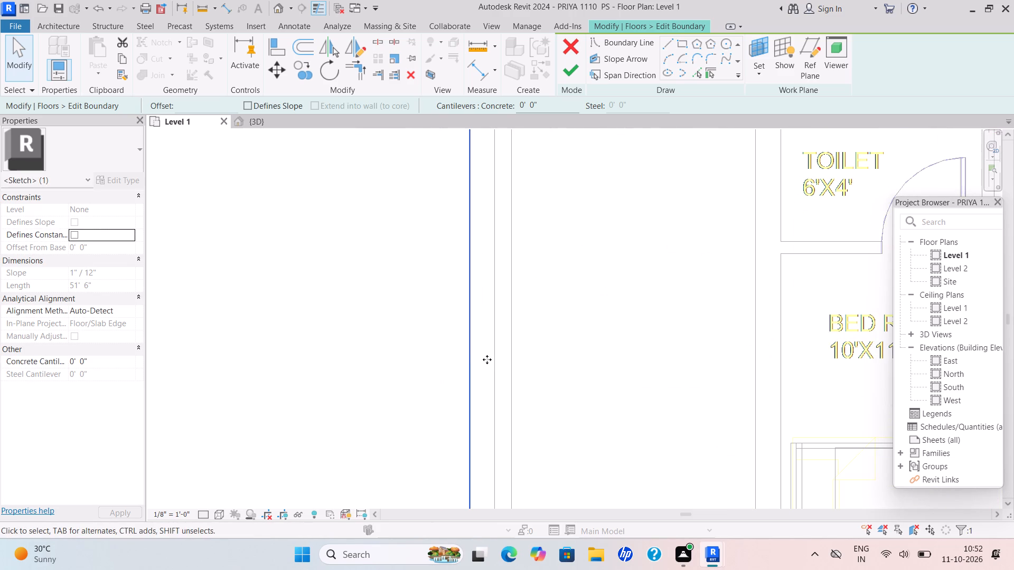
pyautogui.moveTo(487, 359); pyautogui.dragTo(474, 375)
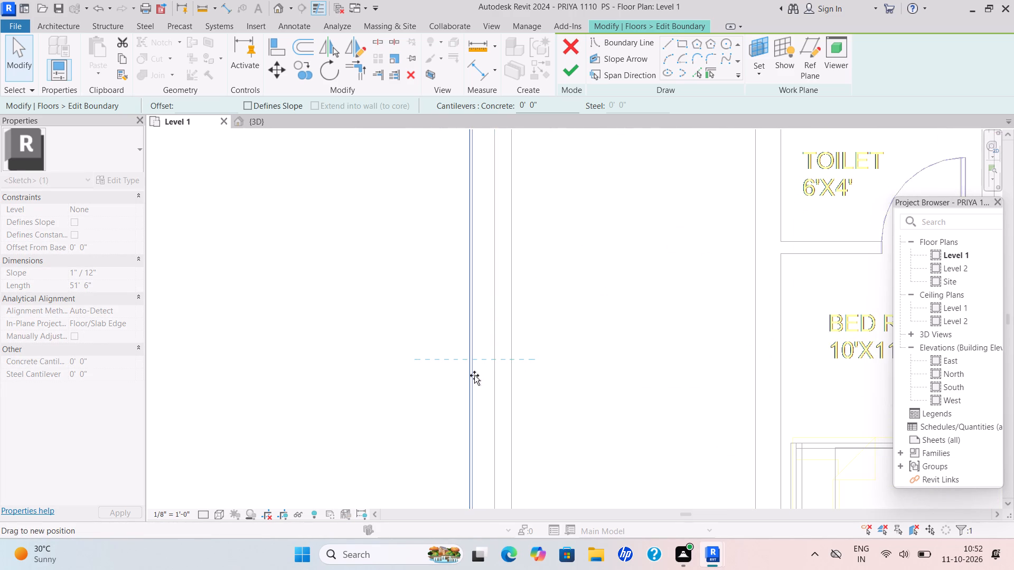
pyautogui.moveTo(474, 375); pyautogui.dragTo(504, 375)
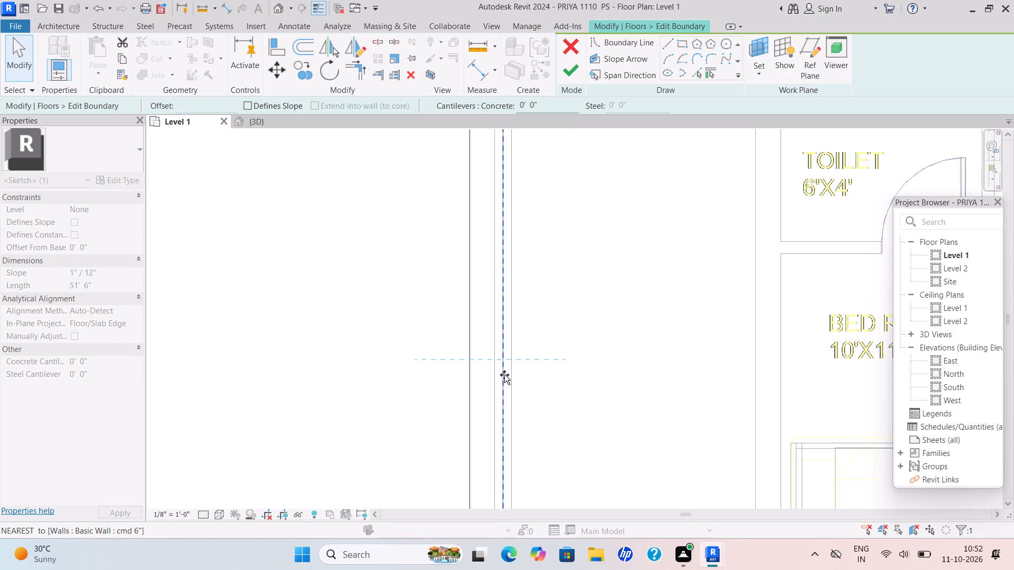
pyautogui.moveTo(504, 375); pyautogui.dragTo(500, 382)
pyautogui.scroll(-7, 502, 380)
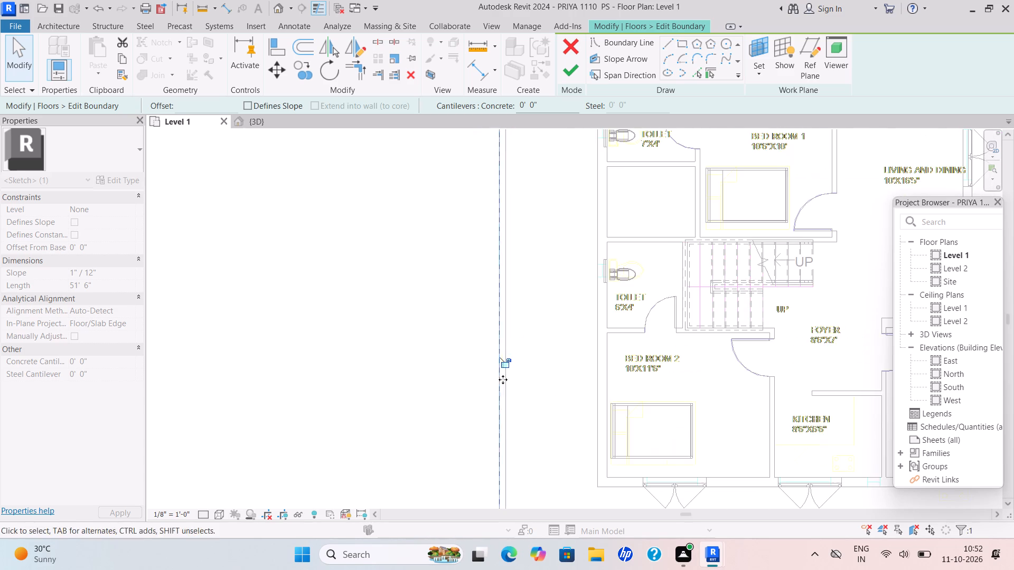
pyautogui.scroll(-2, 540, 367)
pyautogui.click(567, 68)
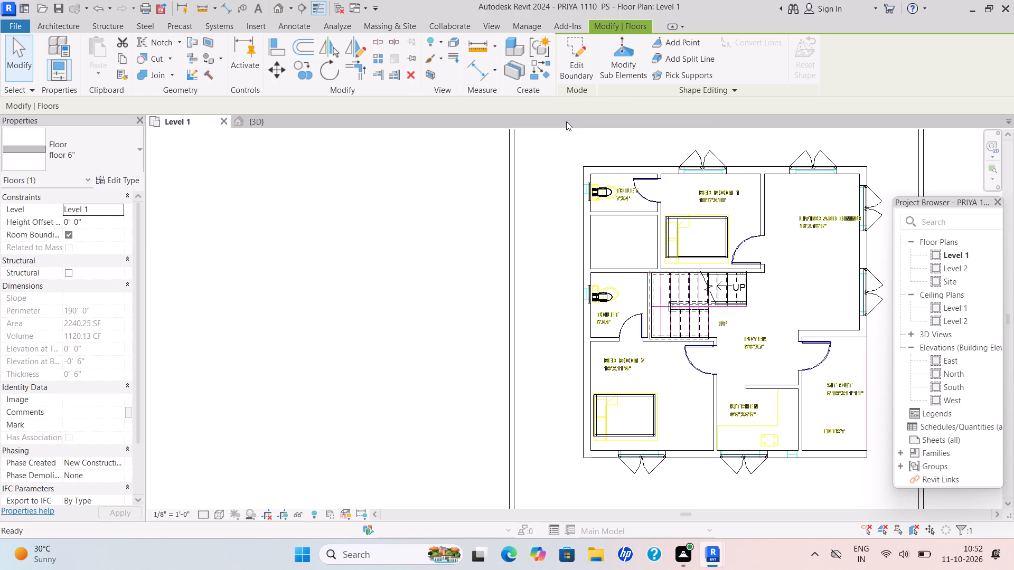
# Examine in 3D how the floor fills the compound between the house and the boundary walls.
pyautogui.click(269, 125)
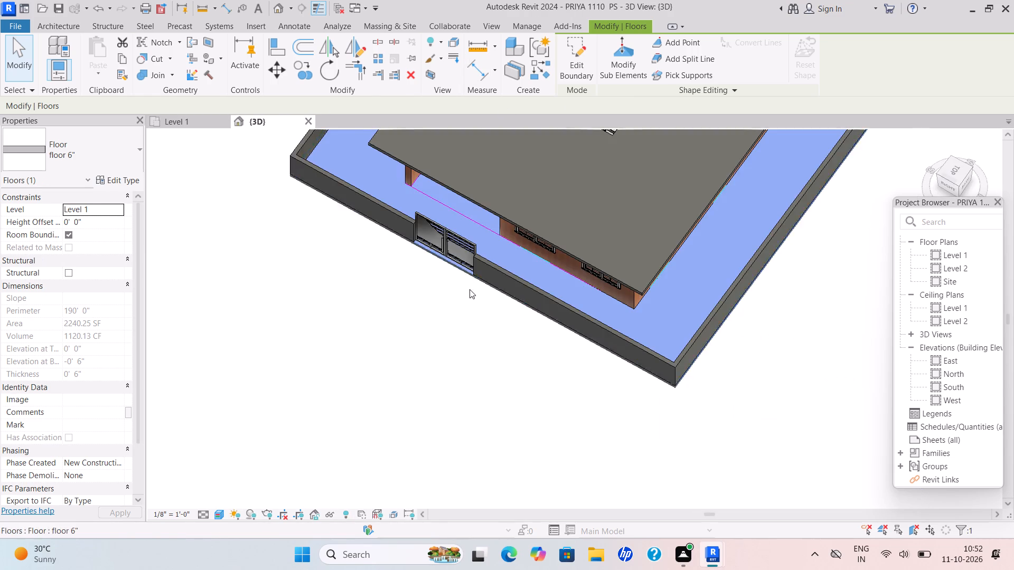
pyautogui.scroll(-5, 470, 289)
pyautogui.click(613, 232)
pyautogui.scroll(8, 612, 232)
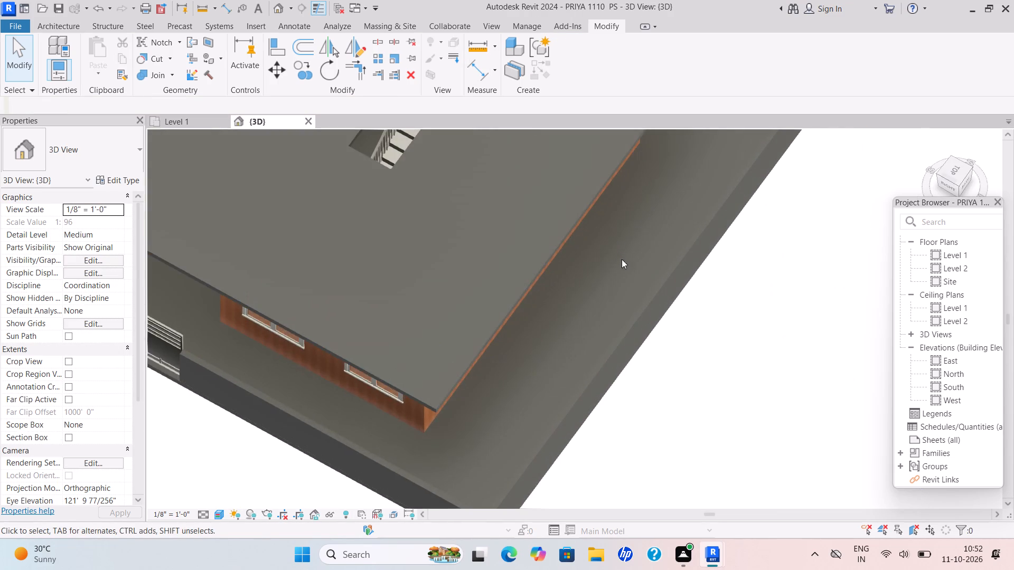
pyautogui.moveTo(627, 261); pyautogui.dragTo(659, 174, button='middle')
pyautogui.scroll(1, 659, 173)
pyautogui.keyDown('shift'); pyautogui.moveTo(651, 192); pyautogui.dragTo(660, 109, button='middle'); pyautogui.keyUp('shift')
pyautogui.scroll(-4, 656, 142)
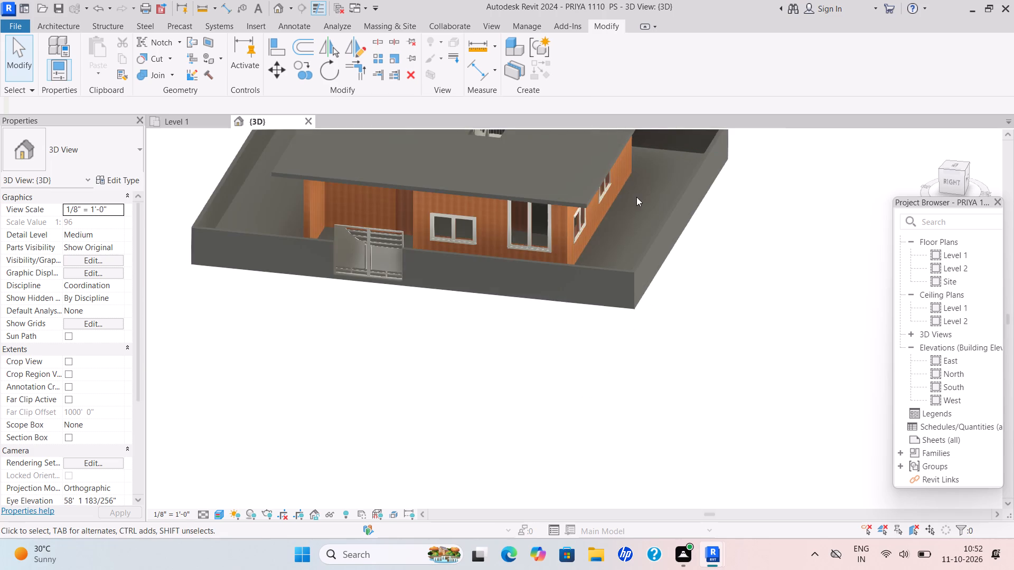
pyautogui.moveTo(636, 198); pyautogui.dragTo(662, 165, button='middle')
pyautogui.keyDown('shift'); pyautogui.moveTo(655, 209); pyautogui.dragTo(660, 258, button='middle'); pyautogui.keyUp('shift')
pyautogui.scroll(-3, 646, 244)
pyautogui.moveTo(645, 241); pyautogui.dragTo(646, 247, button='middle')
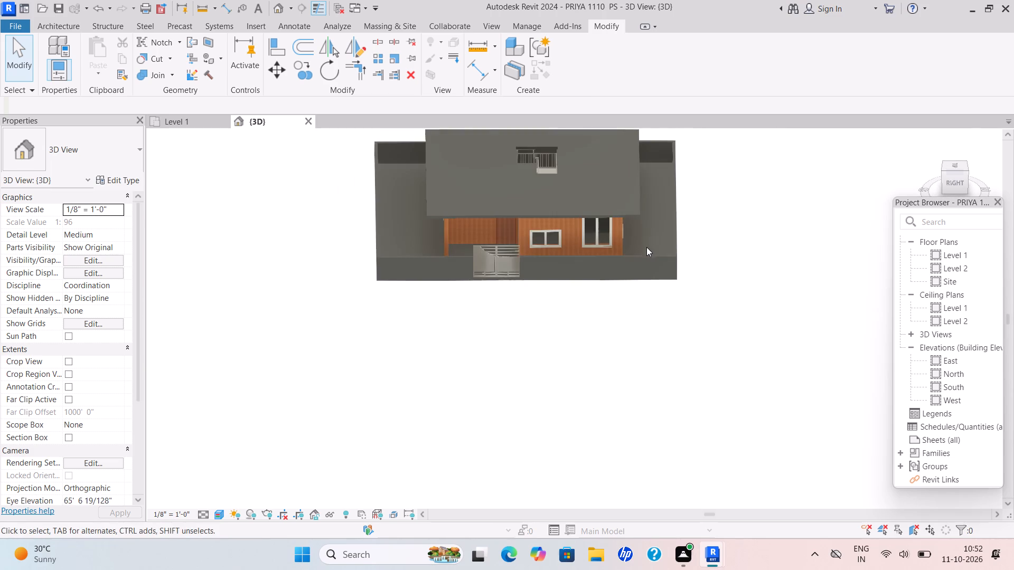
pyautogui.moveTo(646, 247); pyautogui.dragTo(648, 263, button='middle')
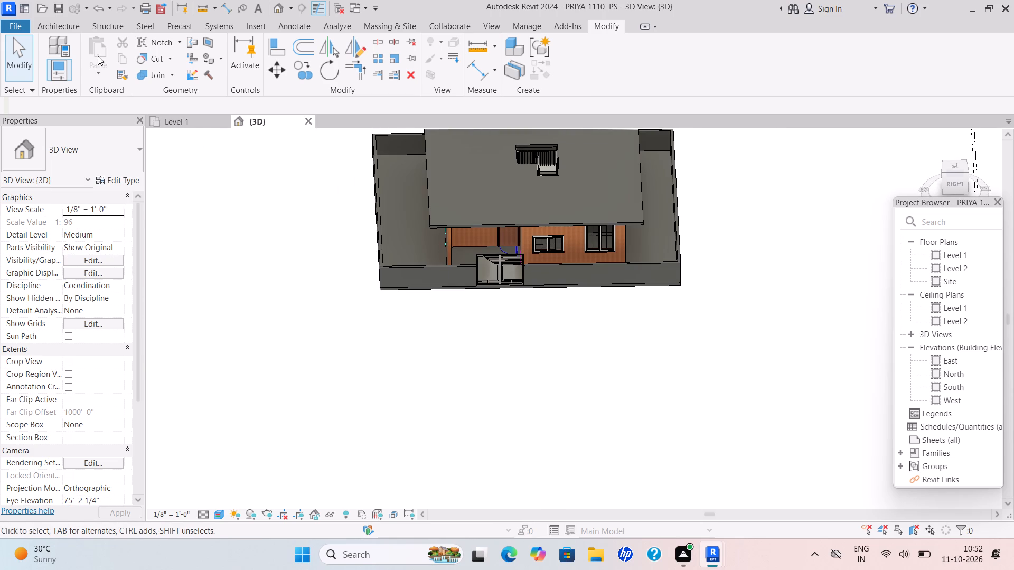
# Paint the outer faces of the gate-side boundary wall with the Parking Stripe material, on both sides of the gate.
pyautogui.click(67, 26)
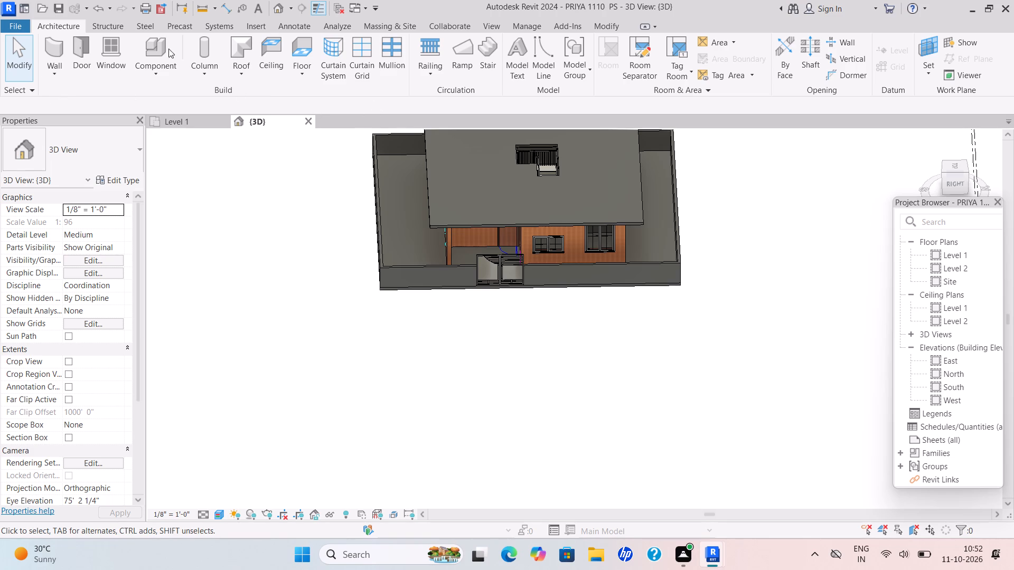
pyautogui.click(612, 22)
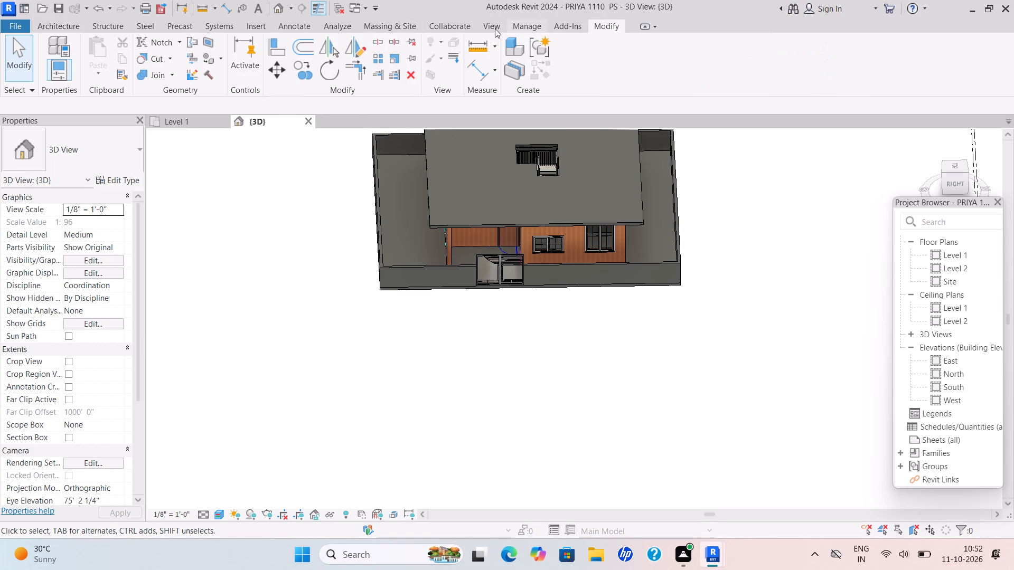
pyautogui.click(221, 59)
pyautogui.click(228, 74)
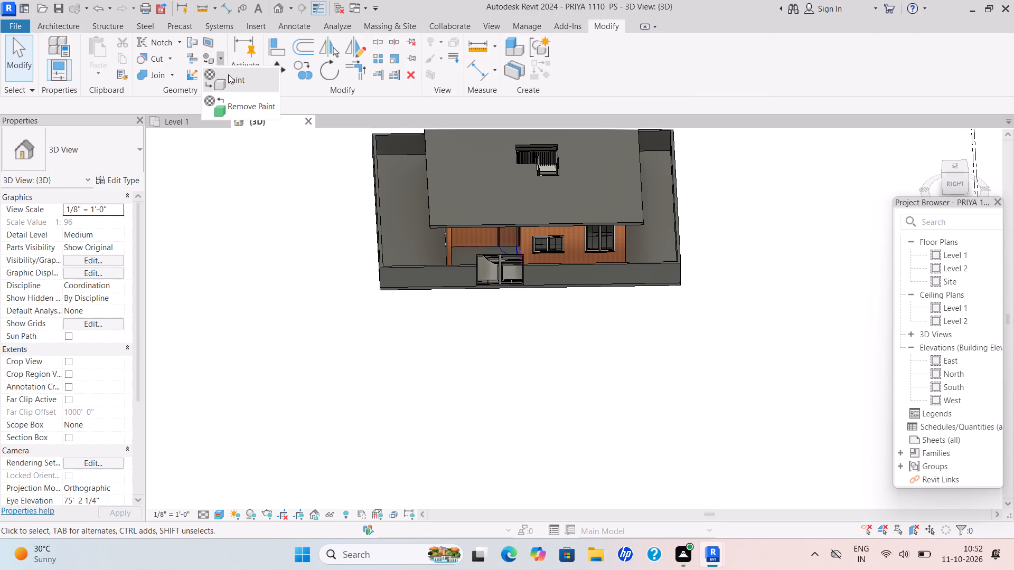
pyautogui.scroll(1, 128, 174)
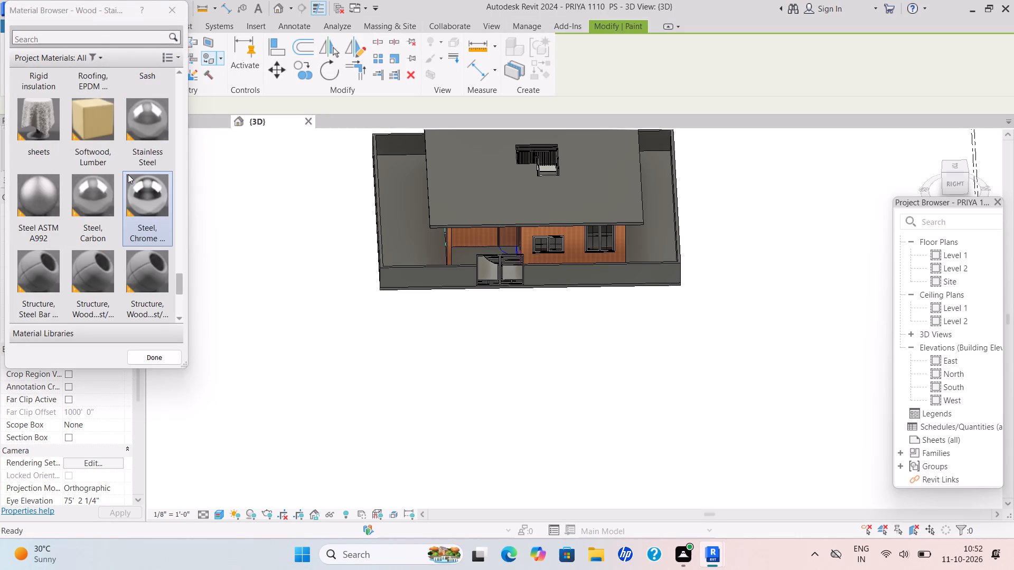
pyautogui.scroll(2, 128, 174)
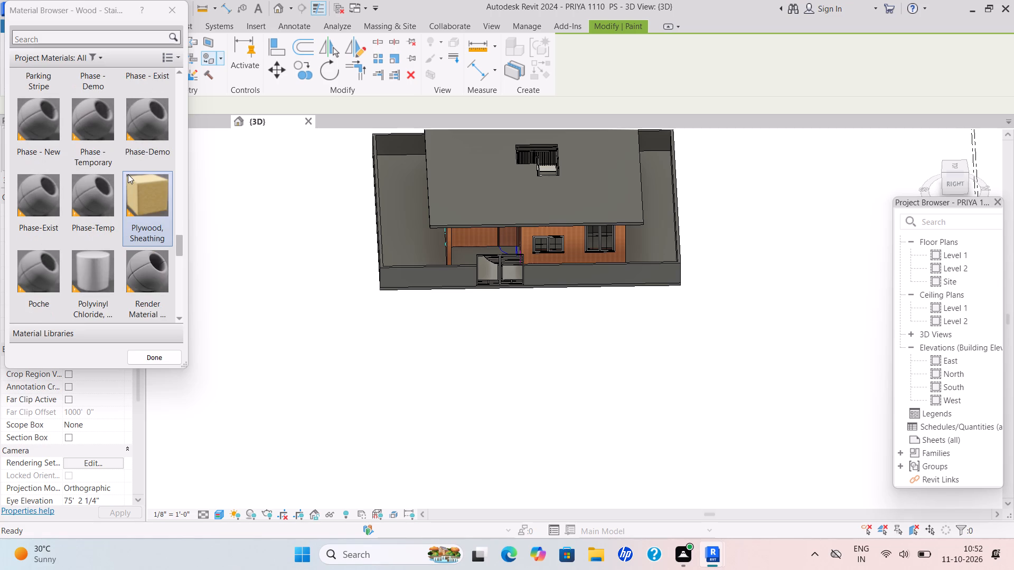
pyautogui.scroll(1, 128, 174)
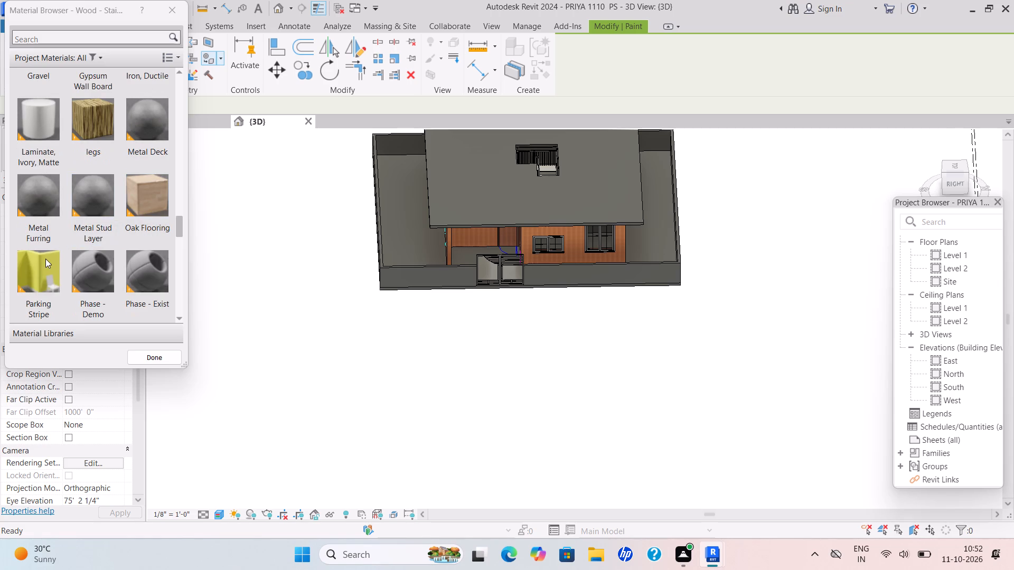
pyautogui.moveTo(45, 259); pyautogui.dragTo(52, 263)
pyautogui.scroll(5, 426, 267)
pyautogui.click(434, 275)
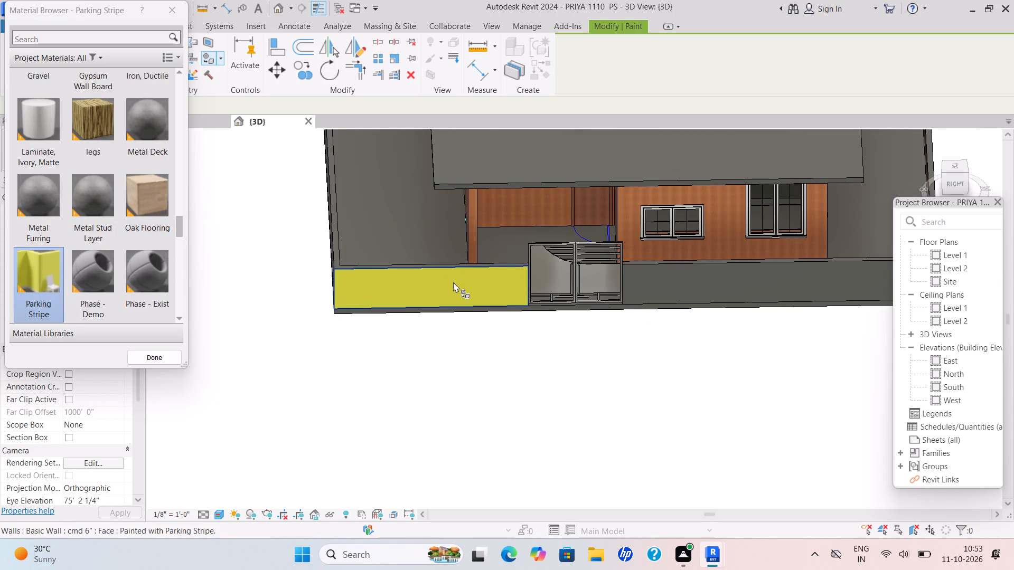
pyautogui.scroll(-2, 465, 283)
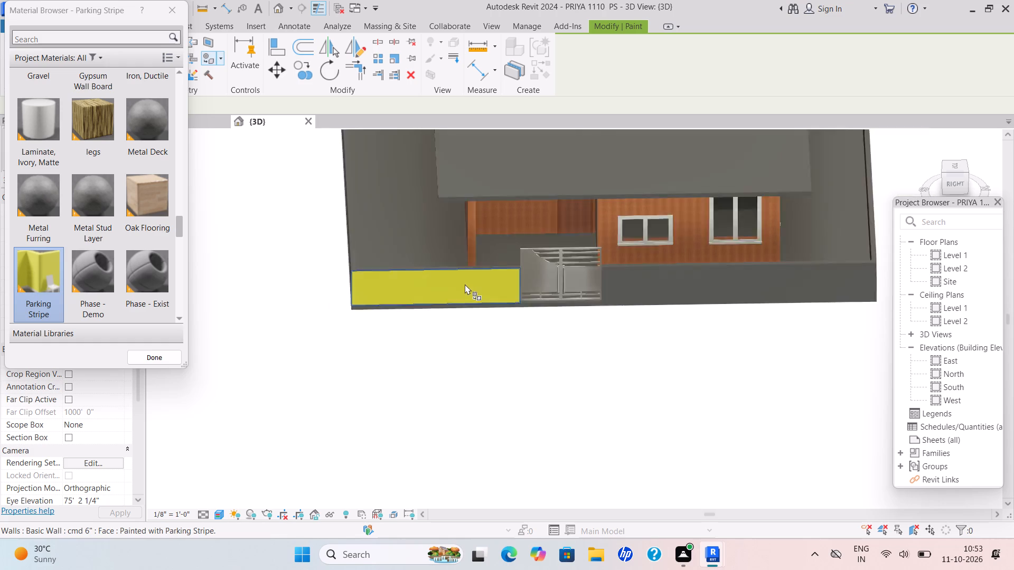
pyautogui.scroll(-2, 465, 284)
pyautogui.click(592, 273)
# Paint the outer face of the north boundary wall with the Parking Stripe material.
pyautogui.scroll(-4, 715, 266)
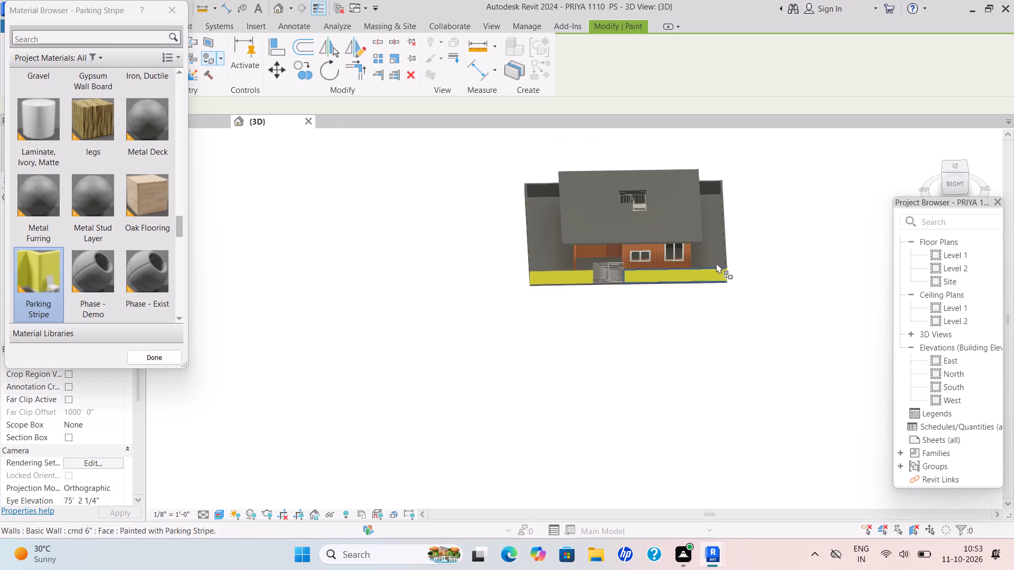
pyautogui.scroll(-1, 719, 263)
pyautogui.keyDown('shift'); pyautogui.moveTo(731, 268); pyautogui.dragTo(589, 241, button='middle'); pyautogui.keyUp('shift')
pyautogui.scroll(6, 616, 265)
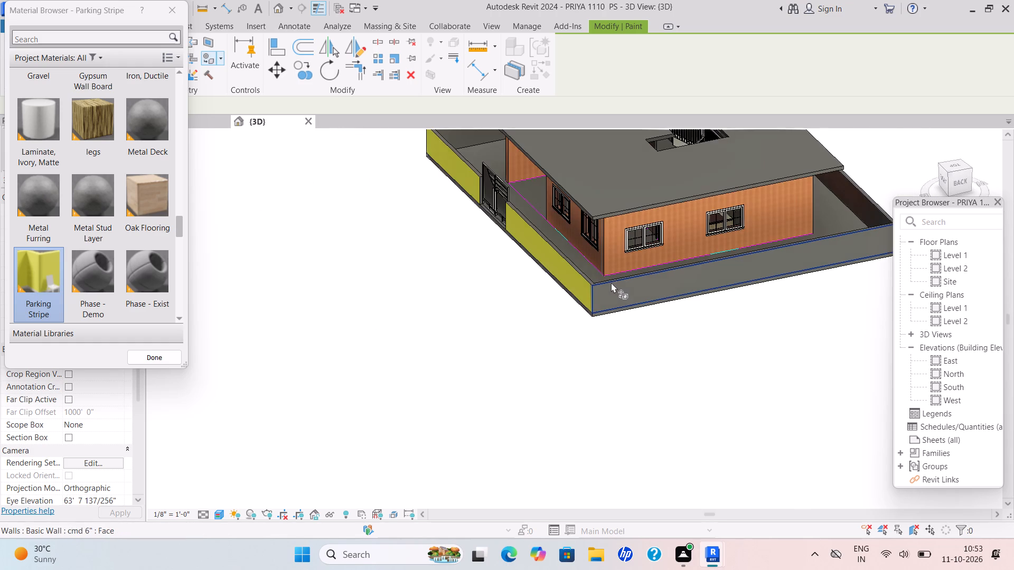
pyautogui.click(611, 283)
# Paint the outer faces of the west and south boundary walls with the Parking Stripe material.
pyautogui.scroll(-1, 703, 272)
pyautogui.keyDown('shift'); pyautogui.moveTo(697, 286); pyautogui.dragTo(504, 260, button='middle'); pyautogui.keyUp('shift')
pyautogui.keyDown('shift'); pyautogui.scroll(-1, 582, 277); pyautogui.keyUp('shift')
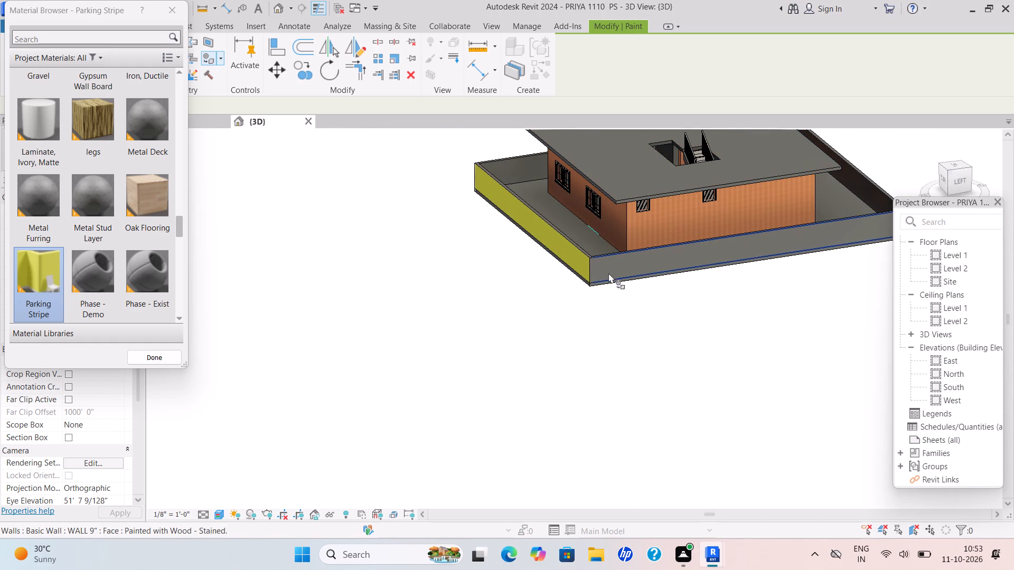
pyautogui.keyDown('shift'); pyautogui.scroll(4, 607, 273); pyautogui.keyUp('shift')
pyautogui.keyDown('shift'); pyautogui.click(604, 270); pyautogui.keyUp('shift')
pyautogui.keyDown('shift'); pyautogui.scroll(-7, 666, 242); pyautogui.keyUp('shift')
pyautogui.keyDown('shift'); pyautogui.moveTo(696, 249); pyautogui.dragTo(601, 240, button='middle'); pyautogui.keyUp('shift')
pyautogui.keyDown('shift'); pyautogui.moveTo(791, 260); pyautogui.dragTo(703, 238, button='middle'); pyautogui.keyUp('shift')
pyautogui.scroll(2, 697, 246)
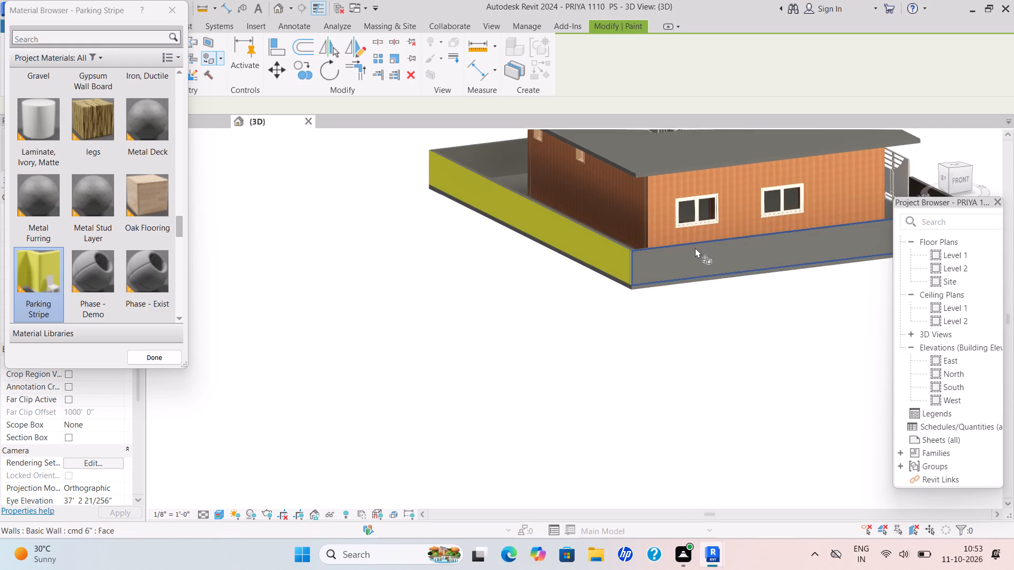
pyautogui.click(684, 258)
pyautogui.scroll(-4, 684, 258)
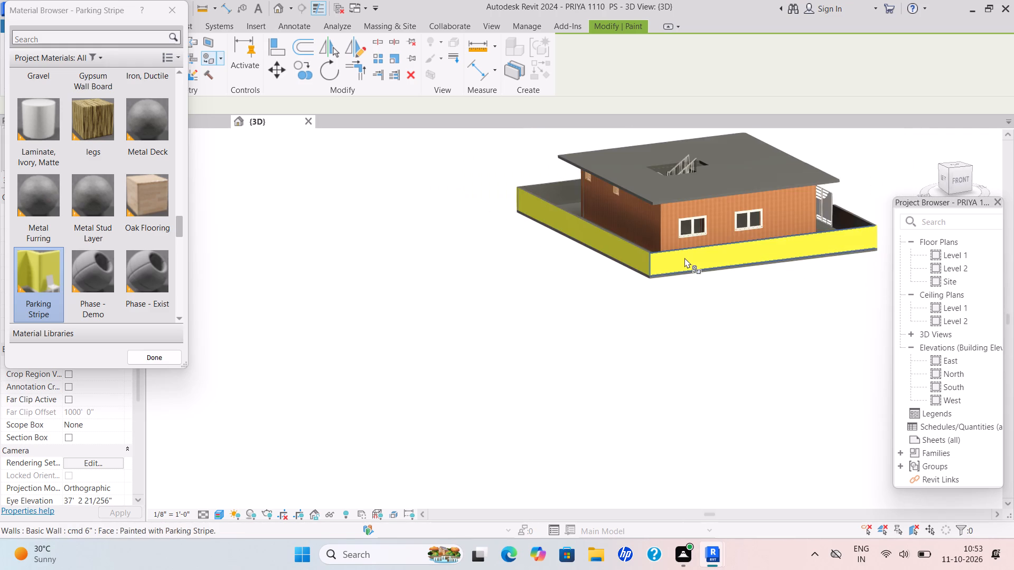
# Paint the inner faces of the north and gate-side boundary walls with the Parking Stripe material.
pyautogui.scroll(-1, 727, 242)
pyautogui.moveTo(728, 242); pyautogui.dragTo(605, 247, button='middle')
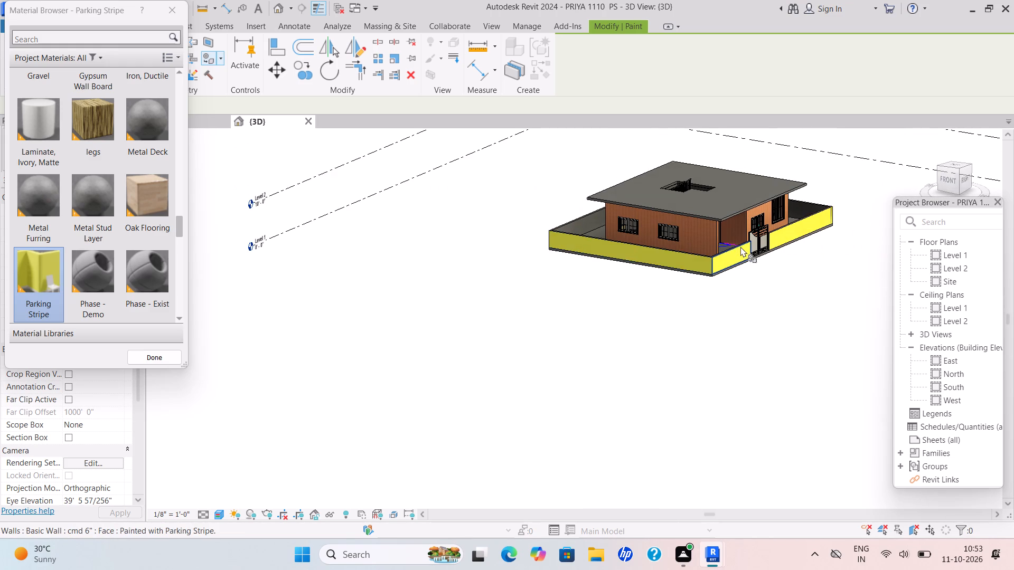
pyautogui.scroll(9, 826, 202)
pyautogui.click(792, 214)
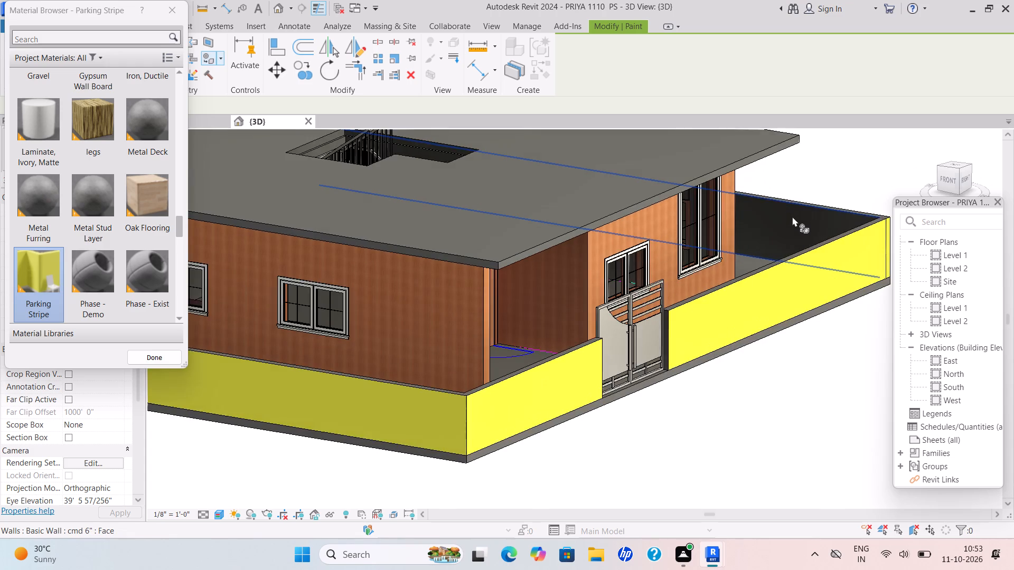
pyautogui.scroll(-7, 791, 221)
pyautogui.keyDown('shift'); pyautogui.moveTo(743, 262); pyautogui.dragTo(821, 244, button='middle'); pyautogui.keyUp('shift')
pyautogui.moveTo(756, 252); pyautogui.dragTo(785, 257, button='middle')
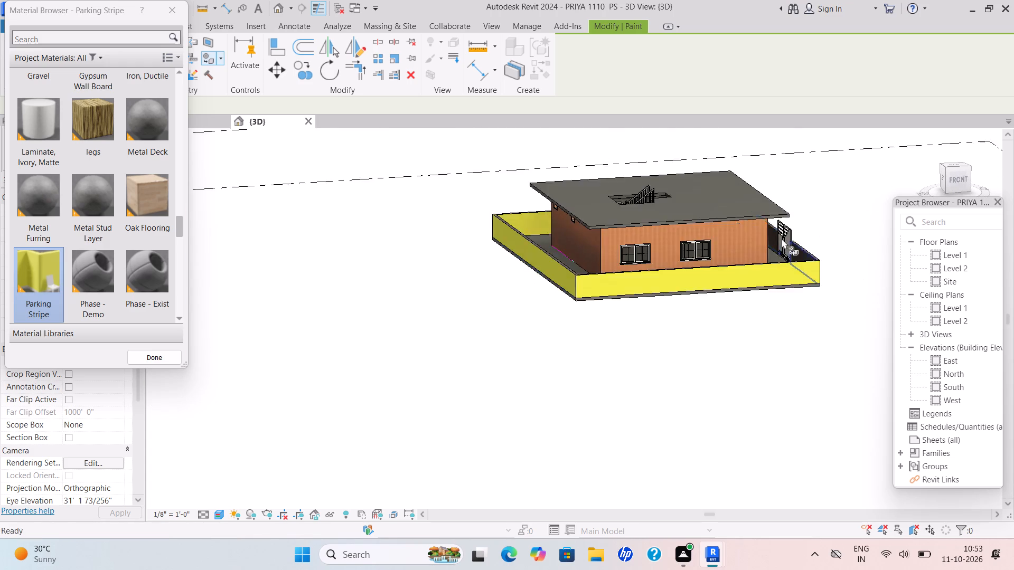
pyautogui.scroll(5, 780, 233)
pyautogui.click(771, 238)
pyautogui.scroll(-4, 770, 249)
pyautogui.keyDown('shift'); pyautogui.moveTo(769, 266); pyautogui.dragTo(781, 278, button='middle'); pyautogui.keyUp('shift')
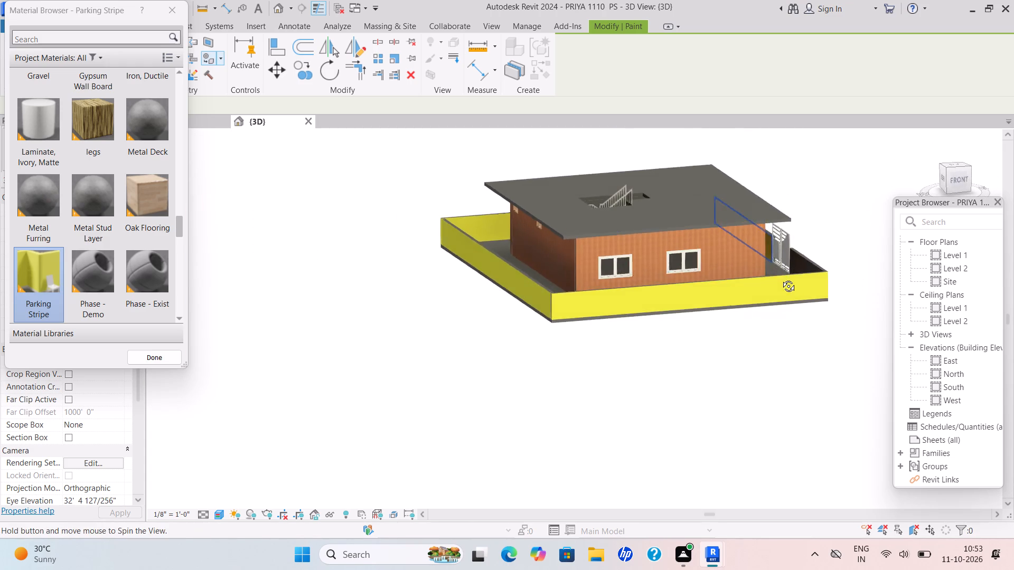
pyautogui.keyDown('shift'); pyautogui.moveTo(781, 278); pyautogui.dragTo(825, 272, button='middle'); pyautogui.keyUp('shift')
pyautogui.scroll(4, 814, 243)
pyautogui.click(814, 243)
pyautogui.scroll(-7, 811, 256)
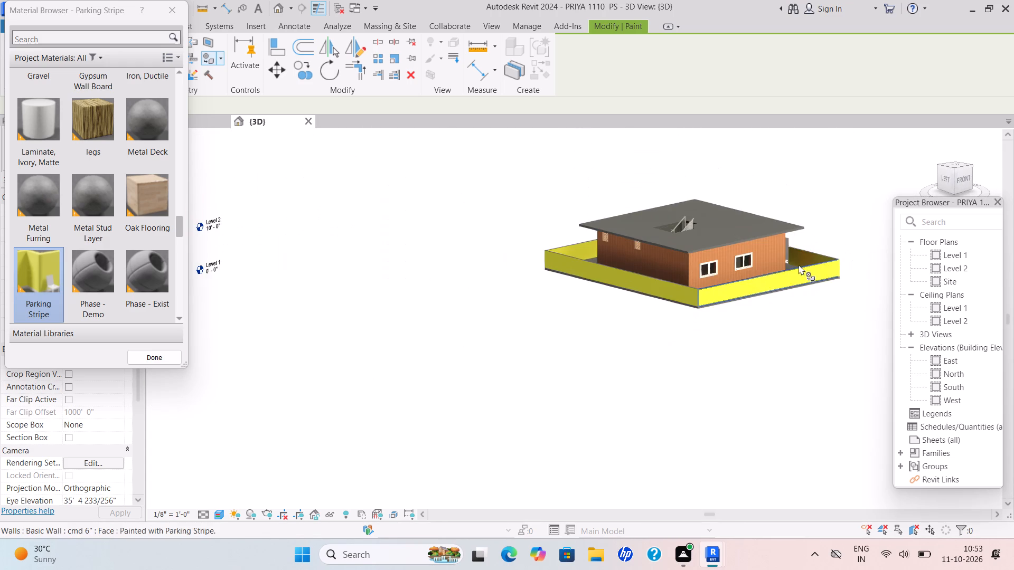
# Paint the inner faces of the south and west boundary walls with the Parking Stripe material.
pyautogui.keyDown('shift'); pyautogui.moveTo(780, 278); pyautogui.dragTo(906, 253, button='middle'); pyautogui.keyUp('shift')
pyautogui.moveTo(760, 287); pyautogui.dragTo(832, 289, button='middle')
pyautogui.keyDown('shift'); pyautogui.moveTo(795, 325); pyautogui.dragTo(814, 353, button='middle'); pyautogui.keyUp('shift')
pyautogui.keyDown('shift'); pyautogui.scroll(-1, 814, 353); pyautogui.keyUp('shift')
pyautogui.moveTo(799, 325); pyautogui.dragTo(838, 394, button='middle')
pyautogui.scroll(2, 838, 317)
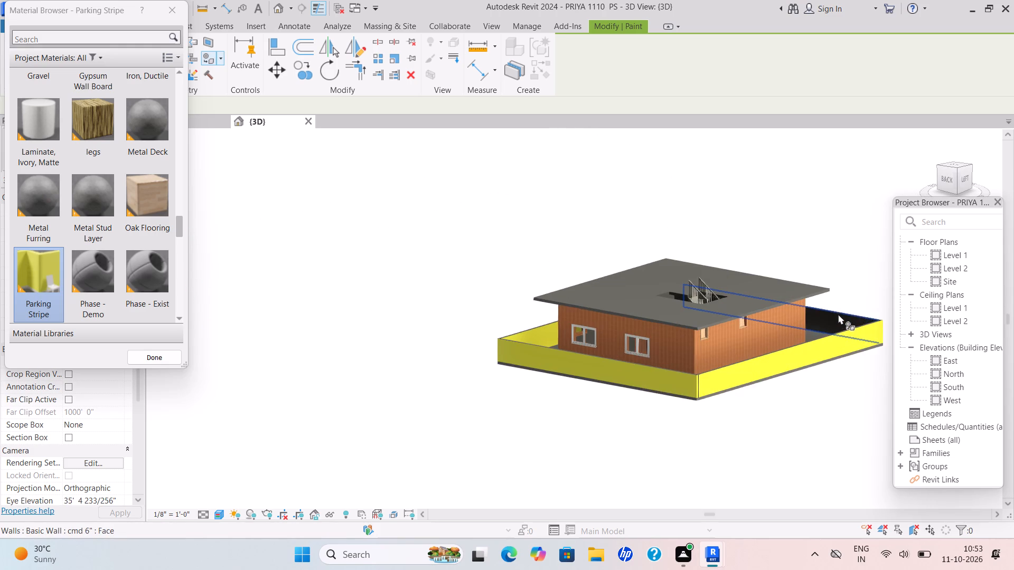
pyautogui.click(838, 315)
pyautogui.scroll(-5, 773, 318)
pyautogui.keyDown('shift'); pyautogui.moveTo(726, 347); pyautogui.dragTo(844, 346, button='middle'); pyautogui.keyUp('shift')
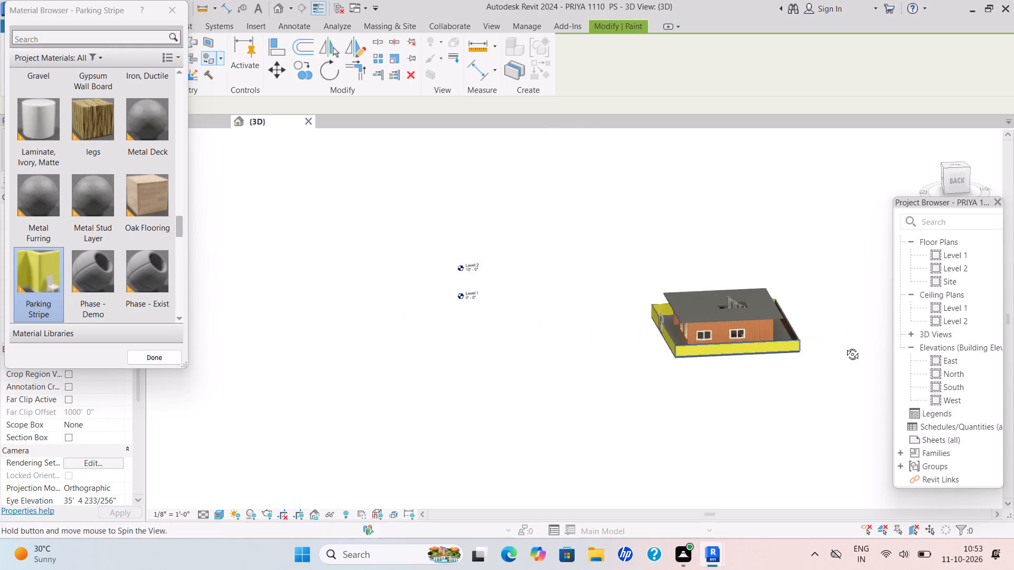
pyautogui.keyDown('shift'); pyautogui.moveTo(844, 346); pyautogui.dragTo(849, 340, button='middle'); pyautogui.keyUp('shift')
pyautogui.scroll(9, 760, 319)
pyautogui.click(828, 330)
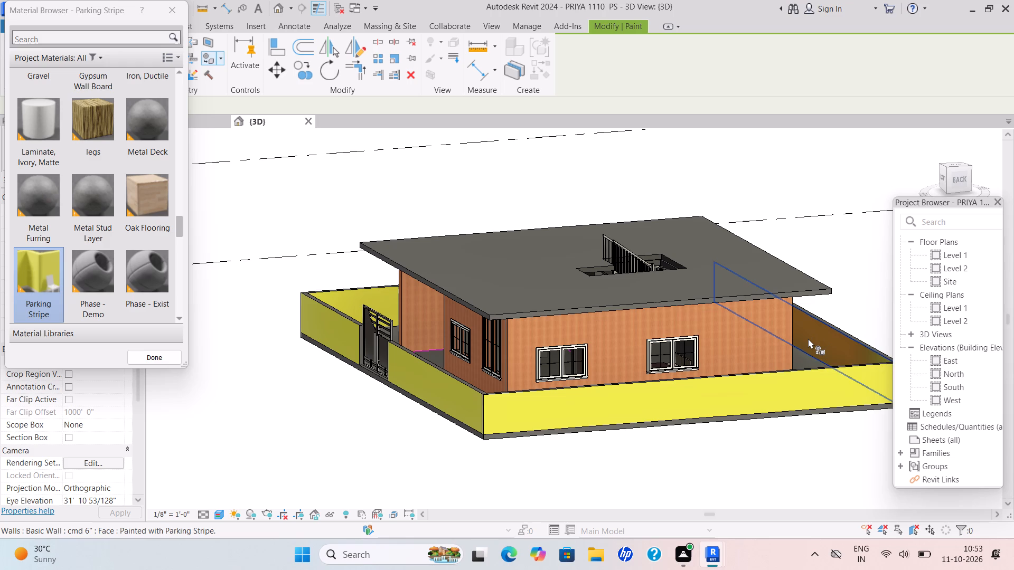
# Paint the top face of the compound floor around the house with the Clad - White project material.
pyautogui.scroll(-3, 806, 347)
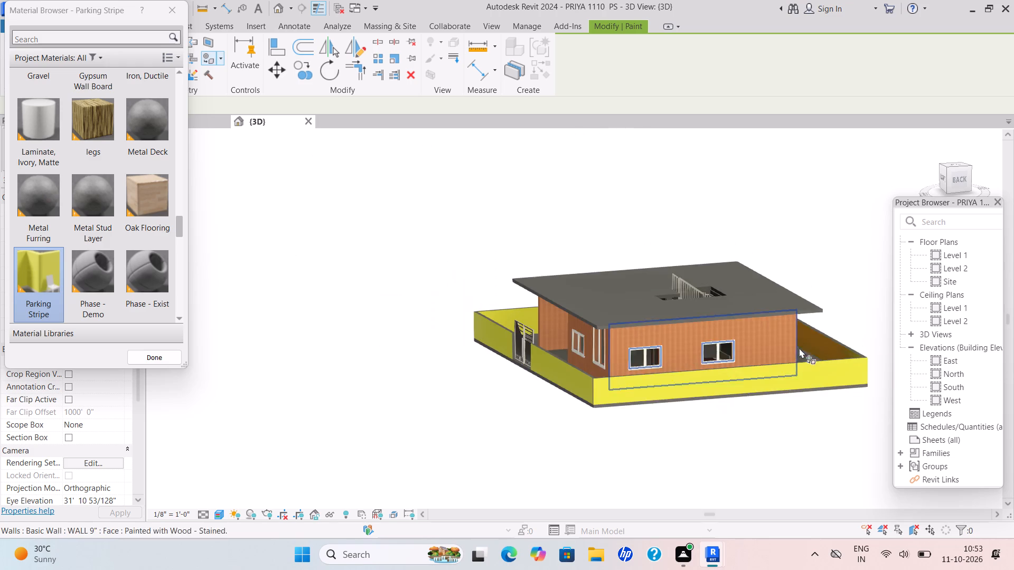
pyautogui.moveTo(849, 357); pyautogui.dragTo(730, 365, button='middle')
pyautogui.moveTo(611, 401); pyautogui.dragTo(728, 366, button='middle')
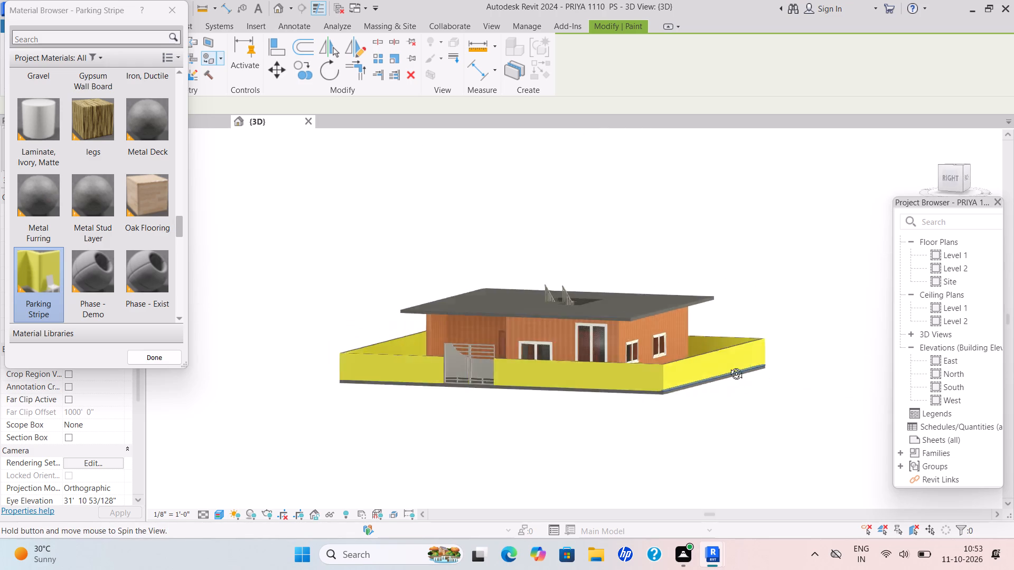
pyautogui.moveTo(728, 366); pyautogui.dragTo(747, 360, button='middle')
pyautogui.moveTo(697, 370); pyautogui.dragTo(715, 413, button='middle')
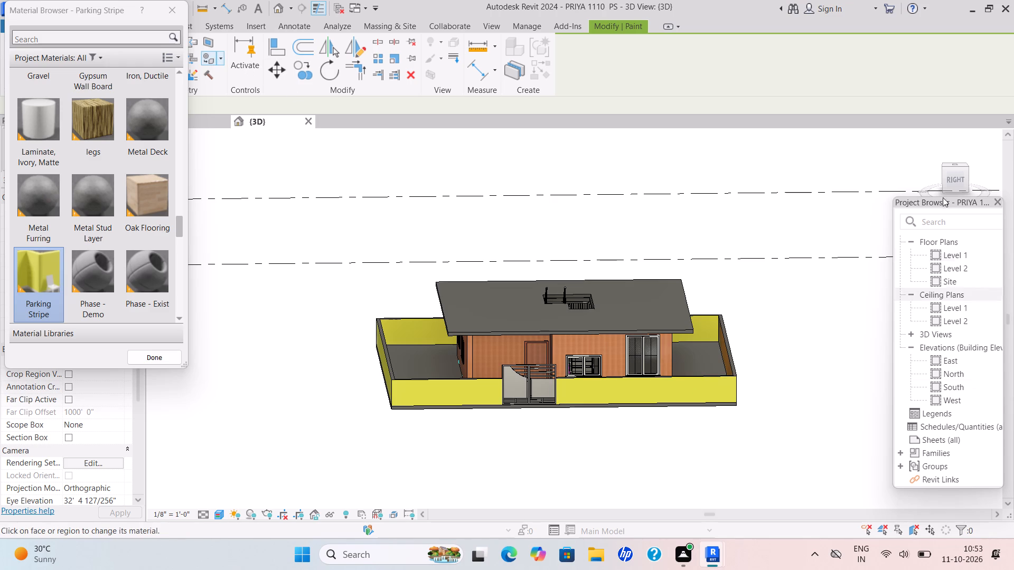
pyautogui.scroll(5, 111, 126)
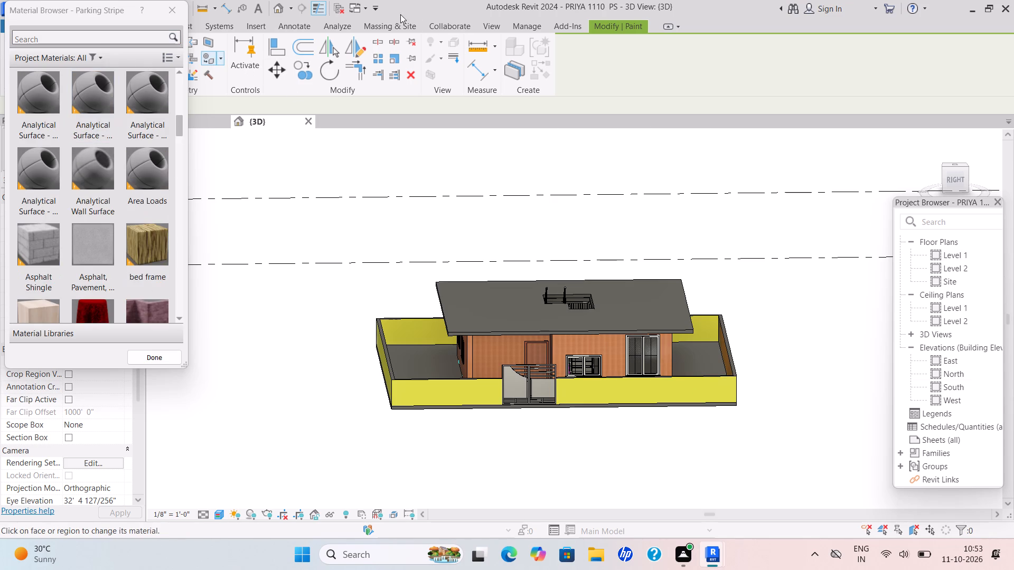
pyautogui.scroll(10, 152, 132)
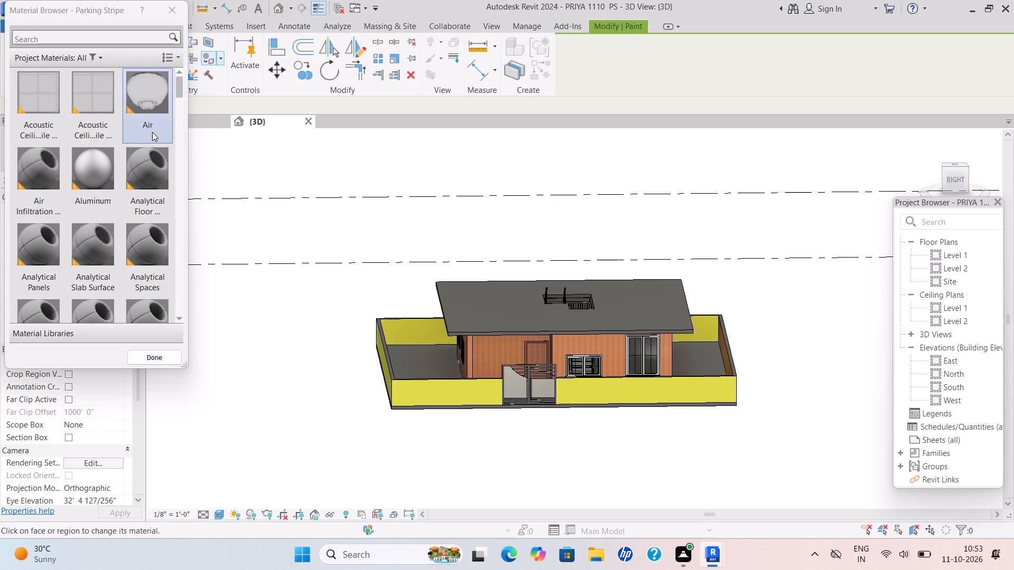
pyautogui.scroll(-7, 152, 132)
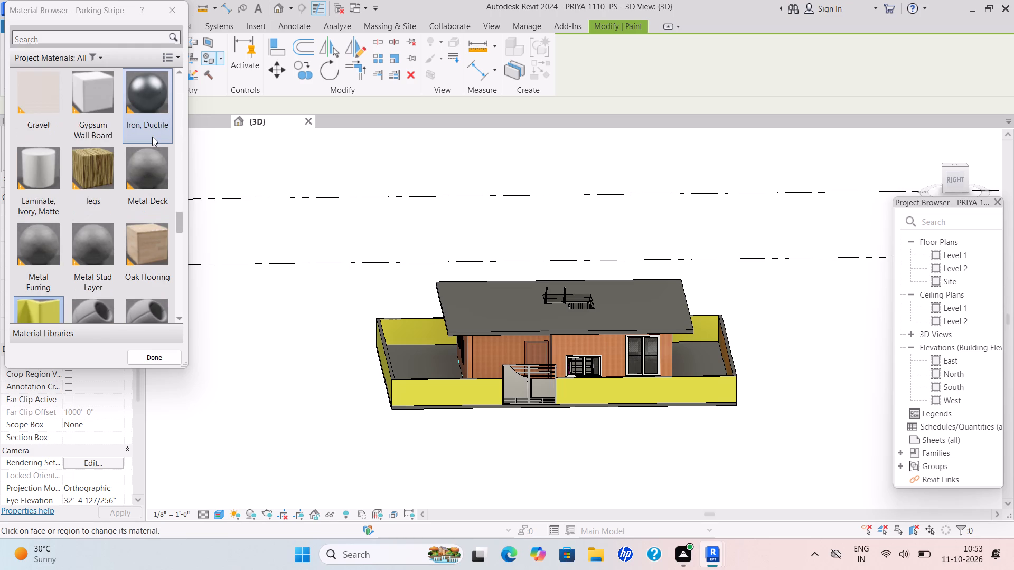
pyautogui.scroll(-5, 152, 137)
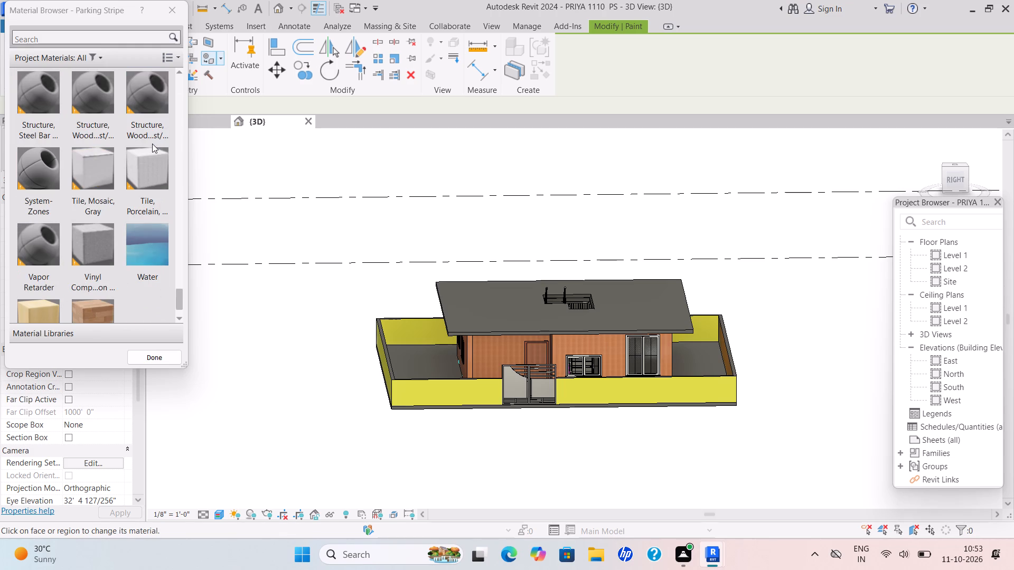
pyautogui.scroll(-2, 152, 144)
pyautogui.scroll(2, 152, 144)
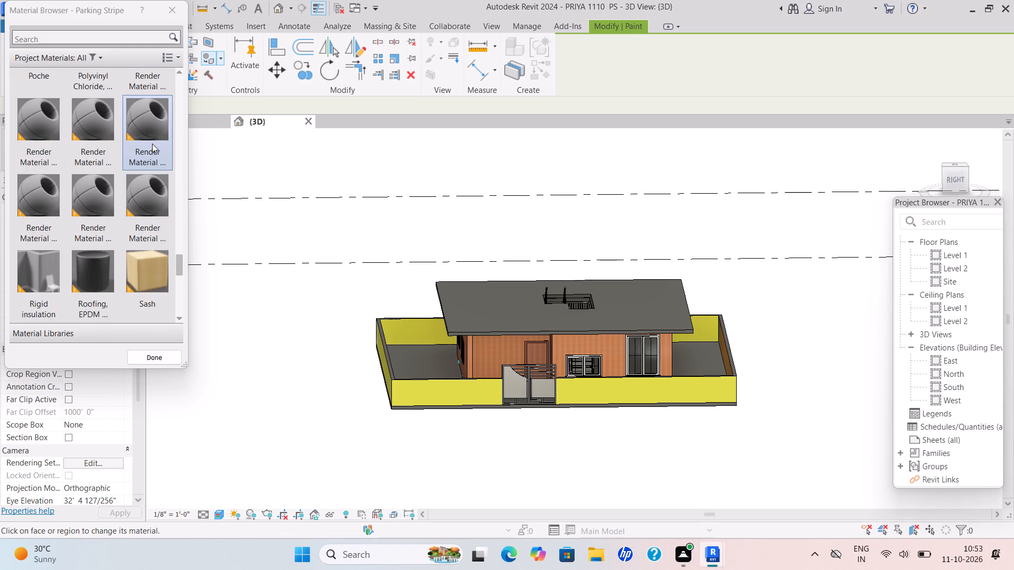
pyautogui.scroll(3, 152, 144)
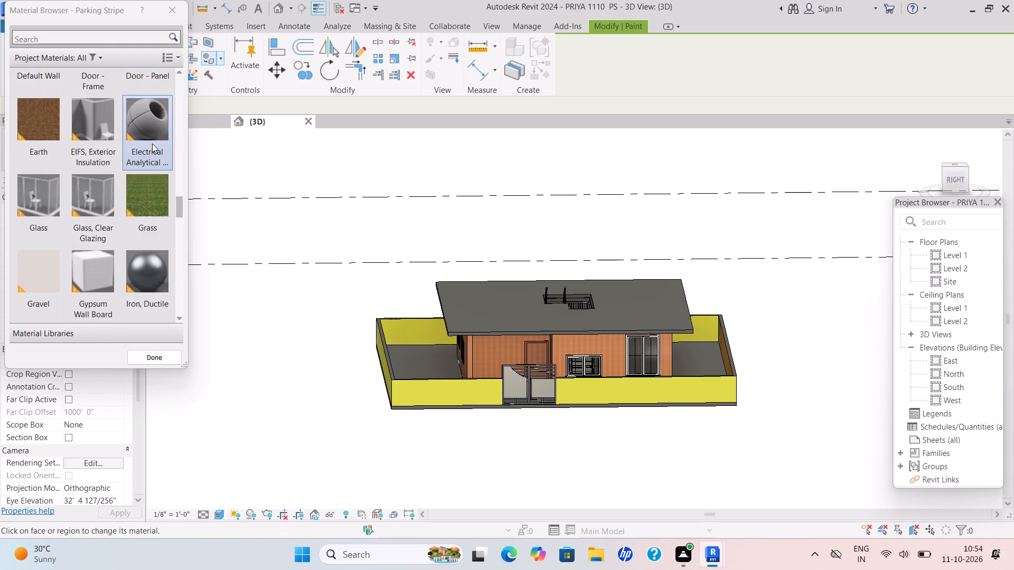
pyautogui.scroll(2, 152, 144)
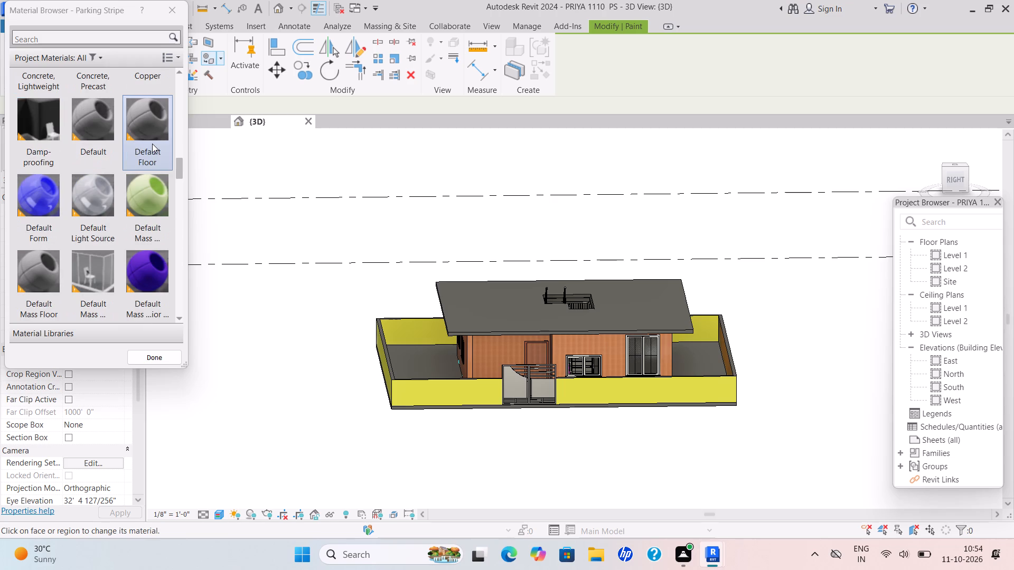
pyautogui.scroll(2, 152, 144)
pyautogui.scroll(-1, 152, 144)
pyautogui.moveTo(30, 221); pyautogui.dragTo(35, 221)
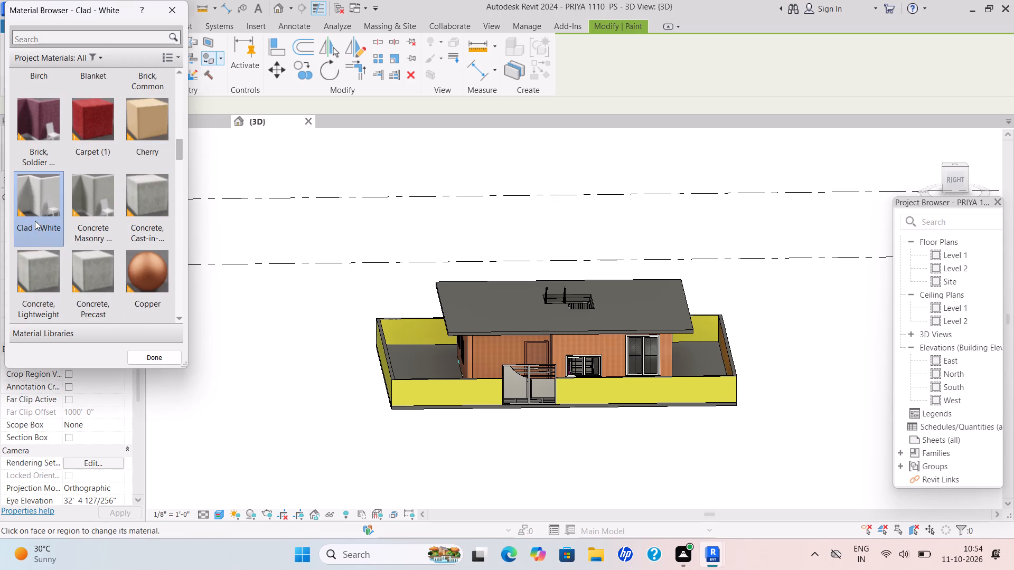
pyautogui.moveTo(35, 221); pyautogui.dragTo(38, 222)
pyautogui.scroll(4, 406, 359)
pyautogui.click(416, 368)
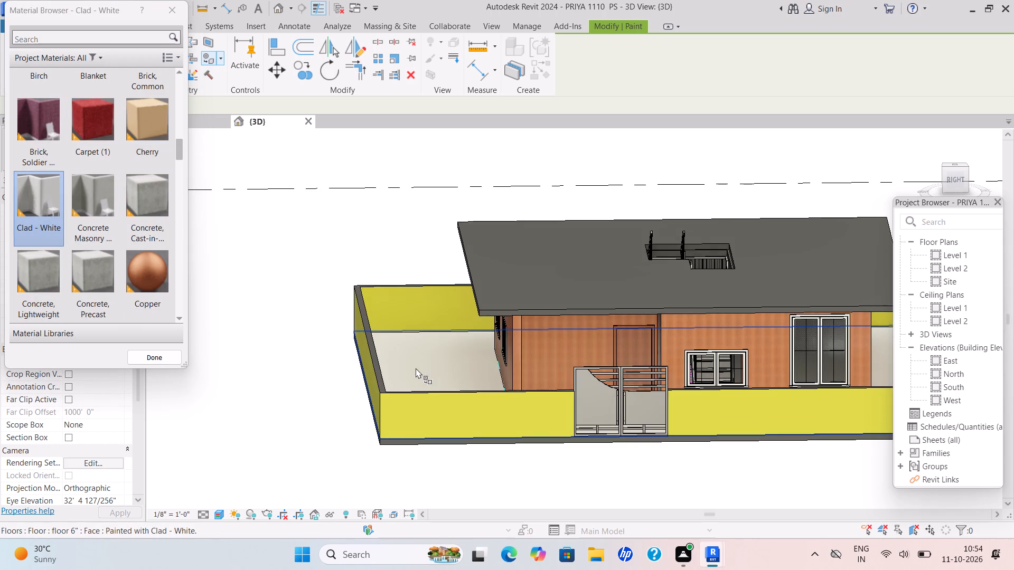
# Paint the floor's exposed edge faces below the gate-side and north boundary walls with Clad - White.
pyautogui.scroll(-3, 429, 374)
pyautogui.scroll(9, 395, 417)
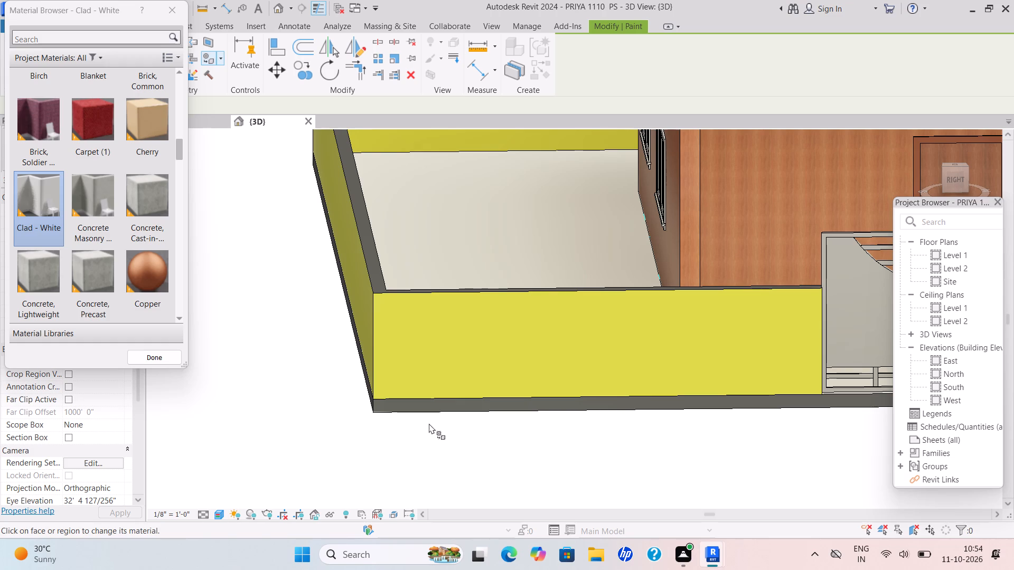
pyautogui.scroll(5, 422, 430)
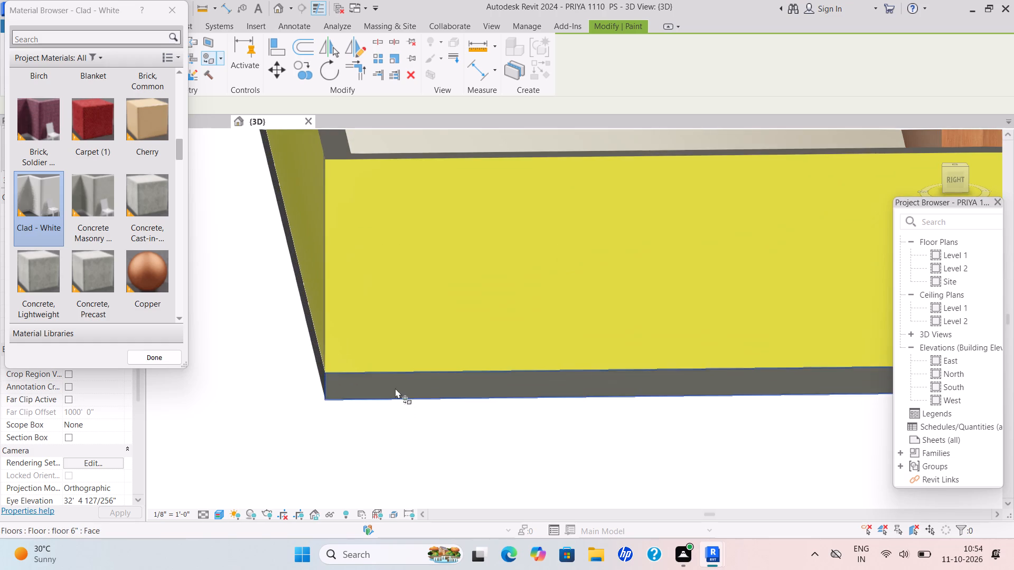
pyautogui.click(390, 386)
pyautogui.scroll(-14, 390, 386)
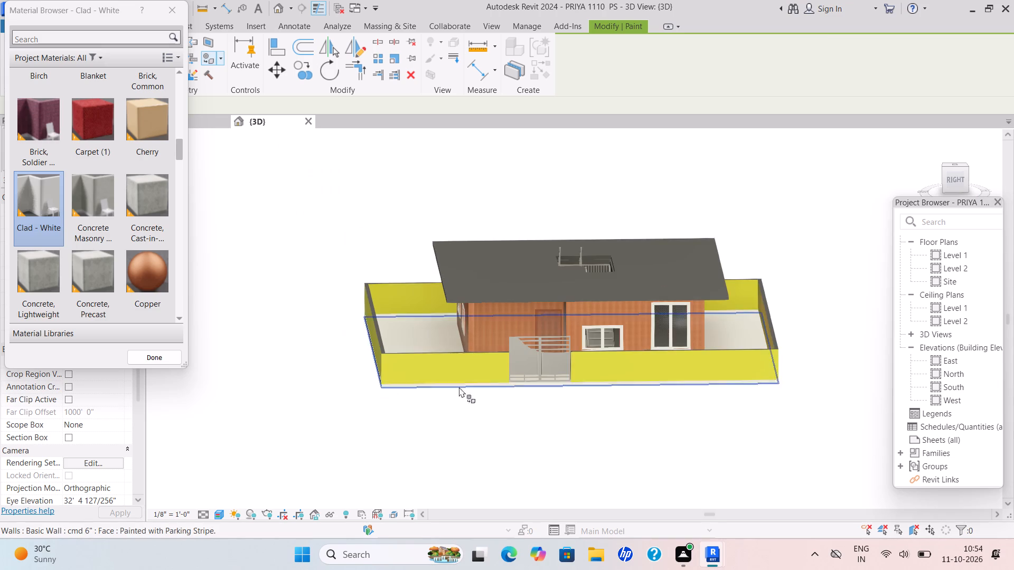
pyautogui.moveTo(840, 357); pyautogui.dragTo(820, 370, button='middle')
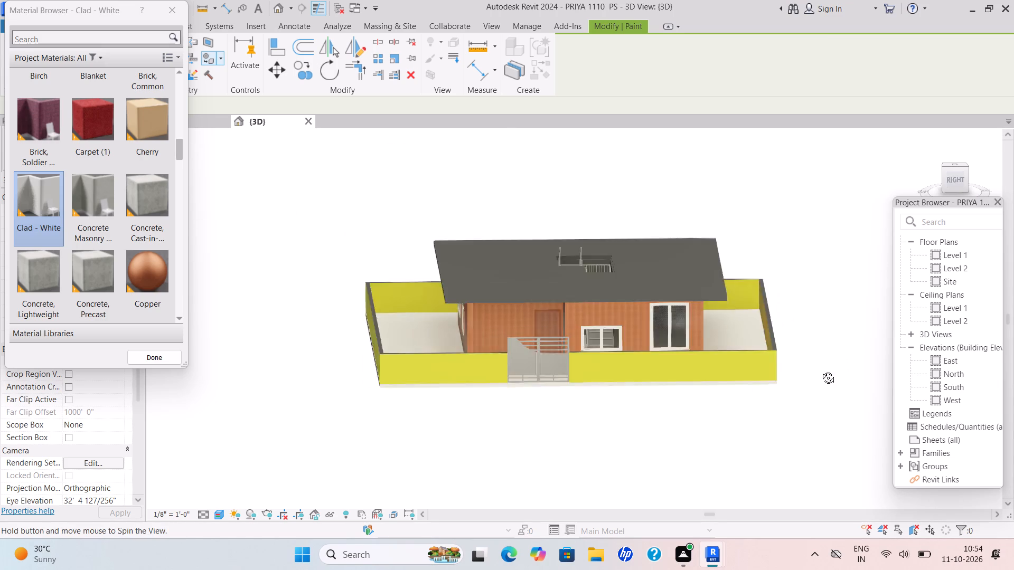
pyautogui.moveTo(820, 370); pyautogui.dragTo(679, 395, button='middle')
pyautogui.scroll(6, 493, 437)
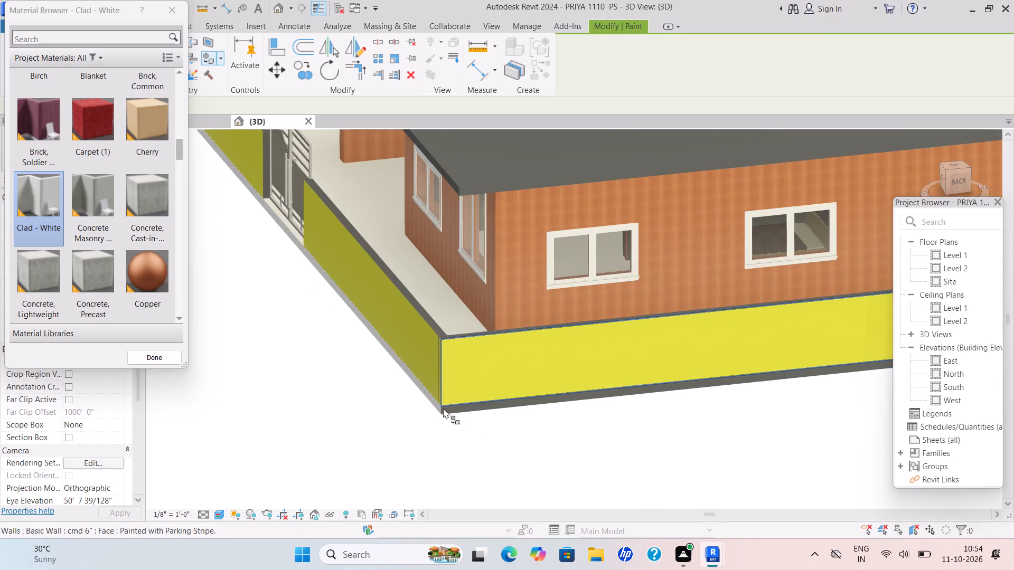
pyautogui.scroll(7, 445, 412)
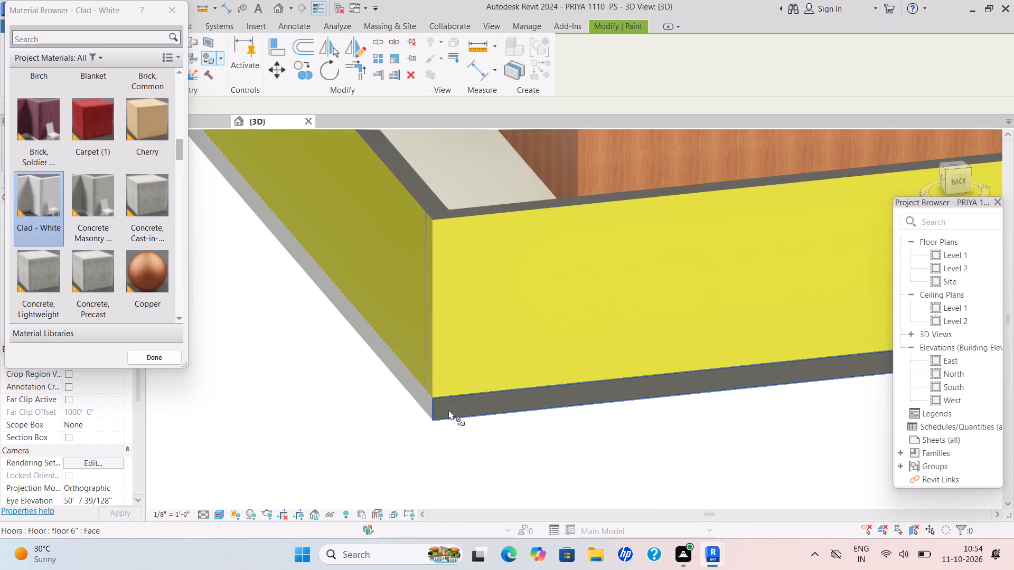
pyautogui.click(448, 410)
pyautogui.scroll(-6, 448, 410)
pyautogui.scroll(-5, 829, 415)
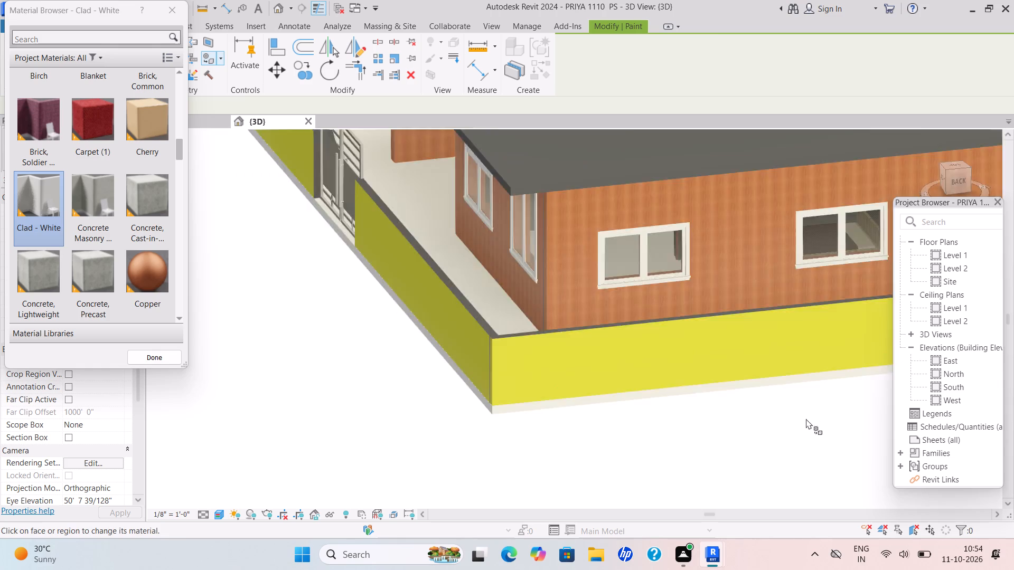
# Paint the floor's exposed edge face below the west boundary wall with Clad - White.
pyautogui.scroll(-1, 780, 411)
pyautogui.moveTo(780, 411); pyautogui.dragTo(603, 396, button='middle')
pyautogui.scroll(4, 627, 392)
pyautogui.scroll(4, 687, 397)
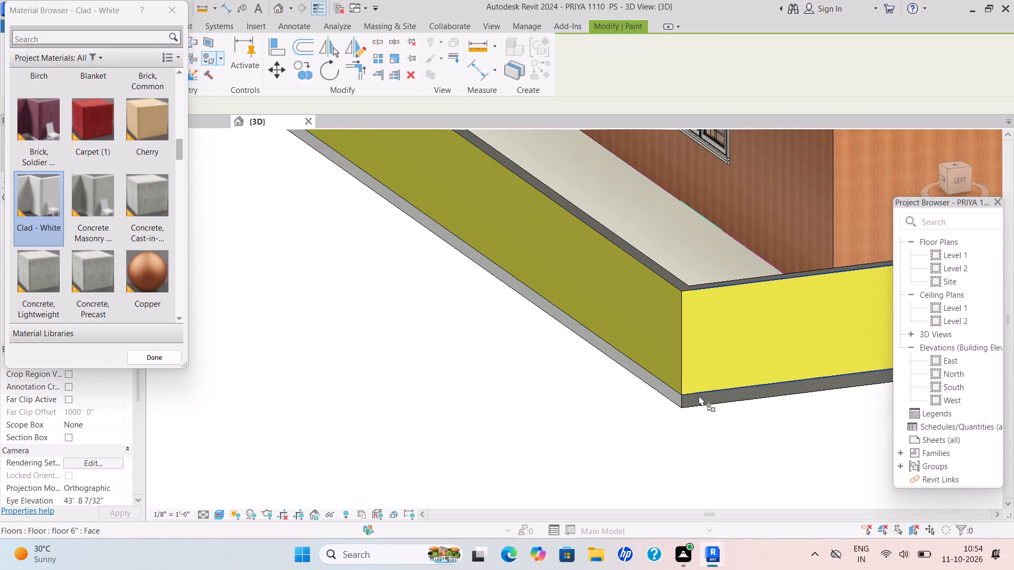
pyautogui.scroll(6, 699, 396)
pyautogui.click(693, 402)
pyautogui.scroll(-7, 693, 402)
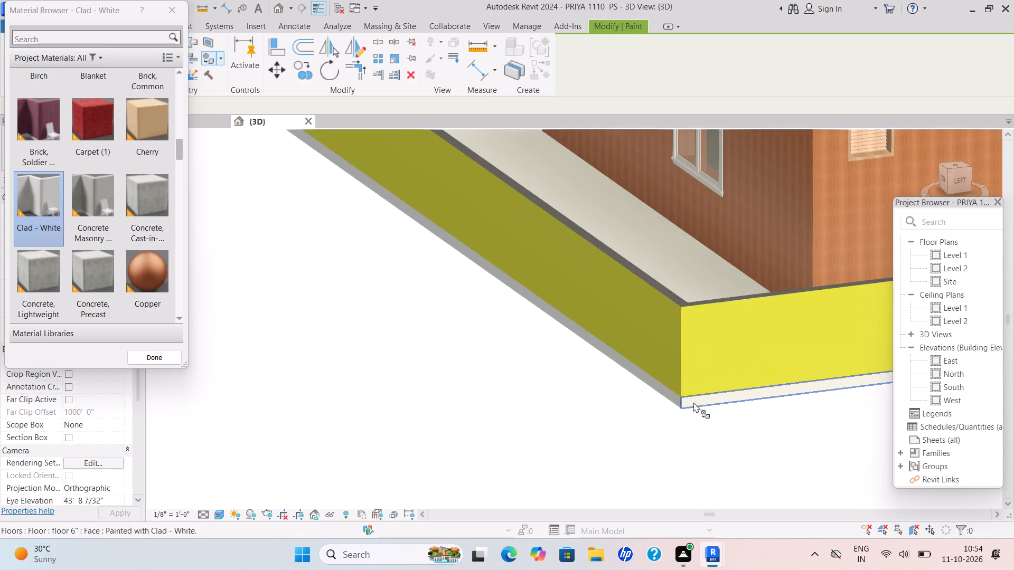
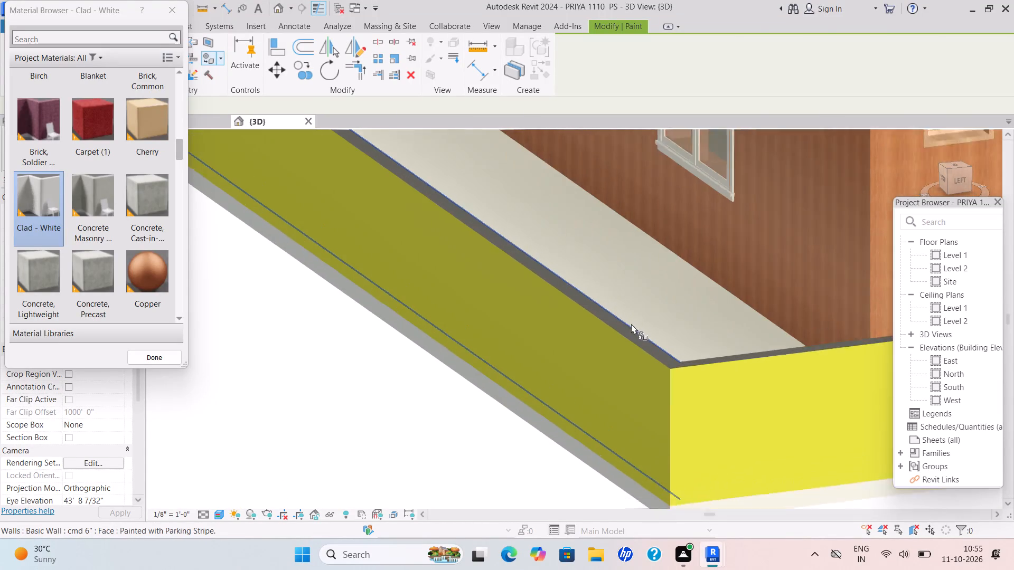
# Paint the top faces of the north and west boundary walls with Clad - White.
pyautogui.scroll(4, 649, 350)
pyautogui.click(657, 350)
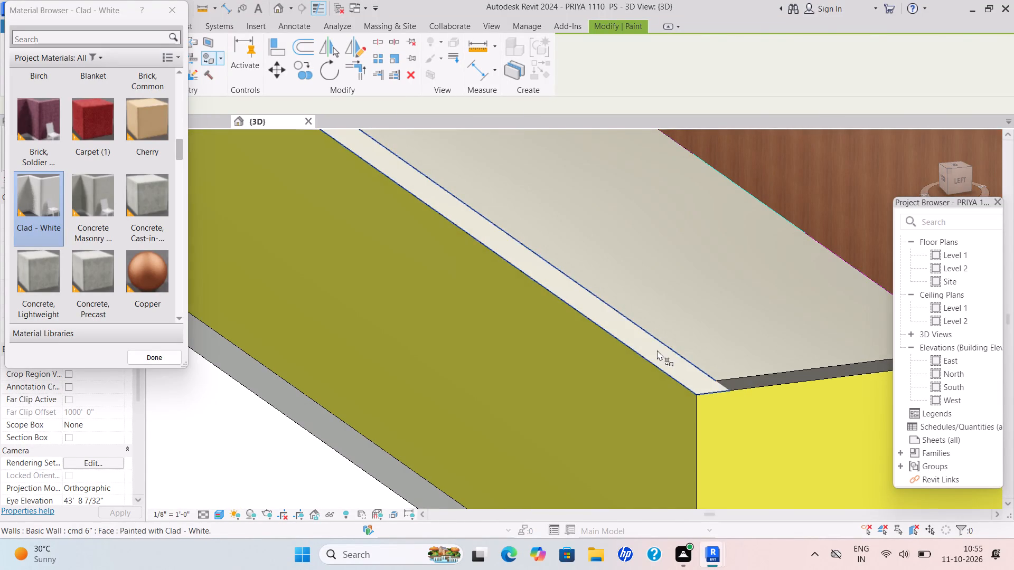
pyautogui.scroll(-7, 642, 355)
pyautogui.keyDown('shift'); pyautogui.moveTo(655, 393); pyautogui.dragTo(728, 433, button='middle'); pyautogui.keyUp('shift')
pyautogui.scroll(-6, 680, 395)
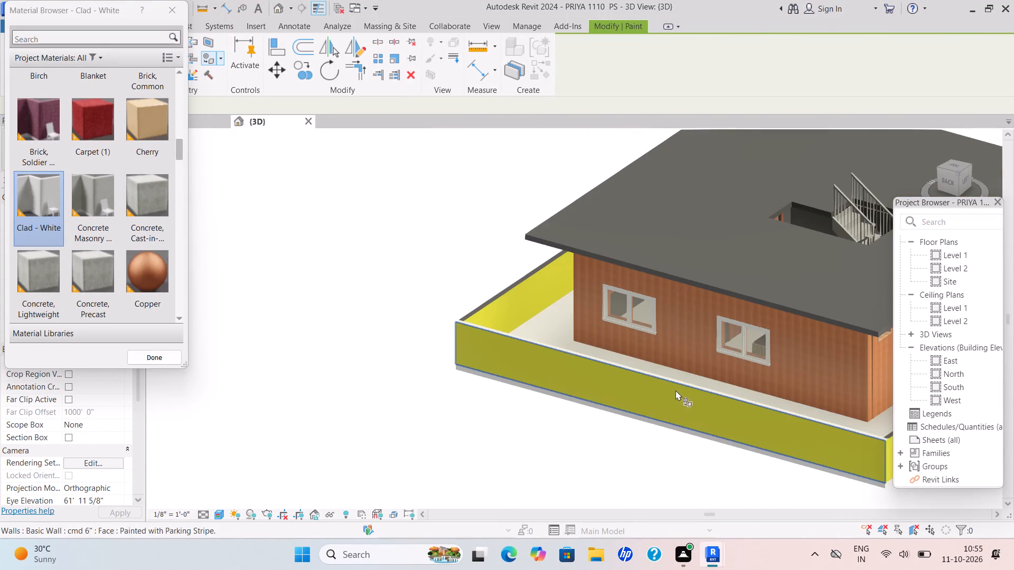
pyautogui.moveTo(670, 390); pyautogui.dragTo(486, 389, button='middle')
pyautogui.scroll(-1, 492, 389)
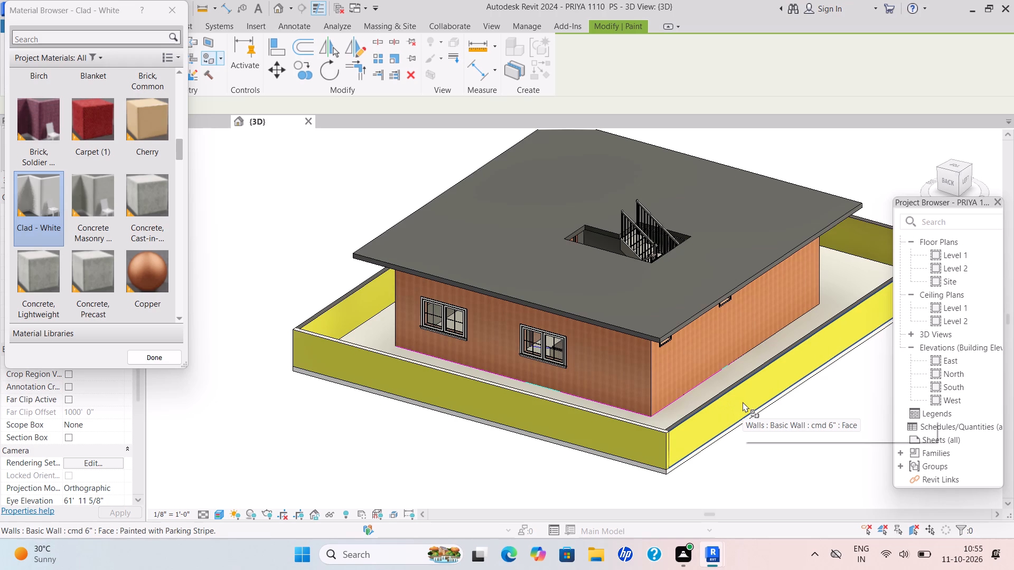
pyautogui.scroll(5, 723, 407)
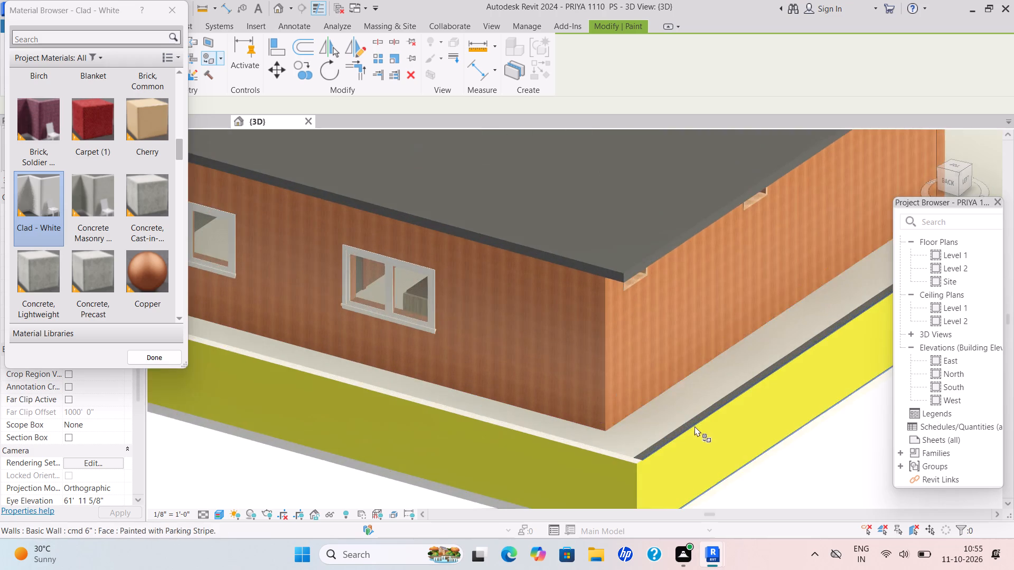
pyautogui.scroll(4, 696, 428)
pyautogui.scroll(5, 624, 430)
pyautogui.scroll(3, 687, 461)
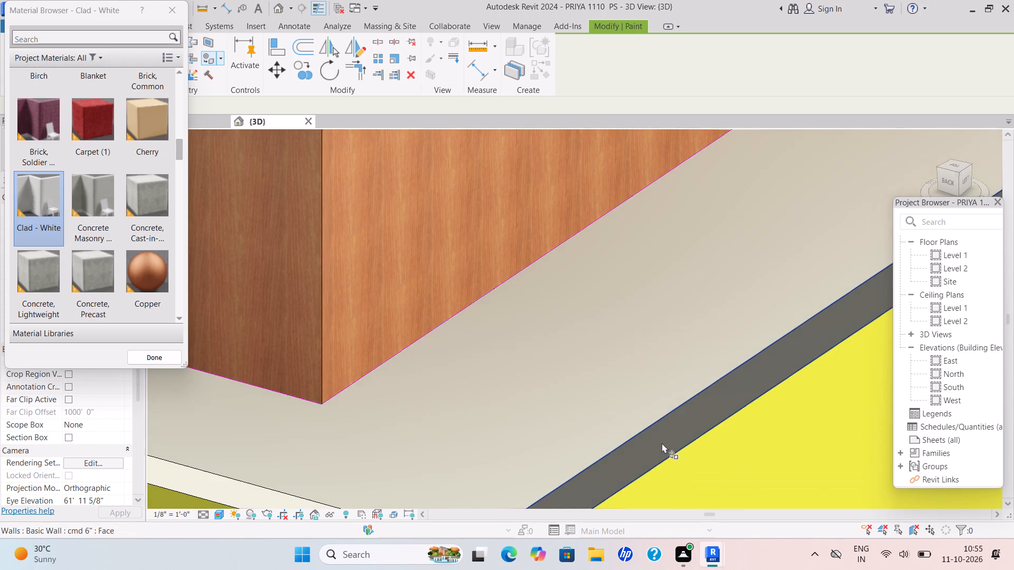
pyautogui.scroll(-4, 662, 443)
pyautogui.moveTo(662, 443); pyautogui.dragTo(650, 405, button='middle')
pyautogui.click(638, 411)
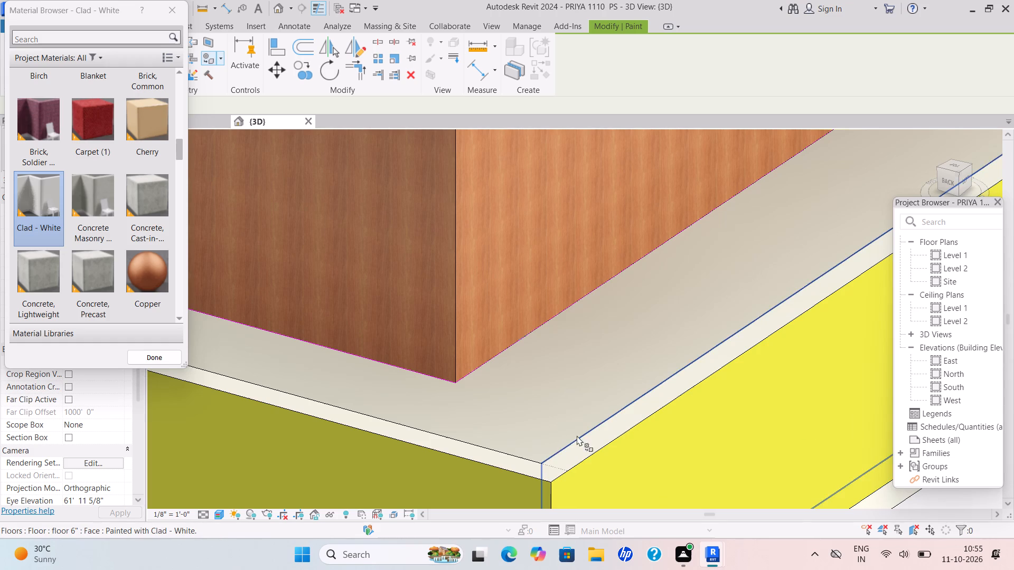
# Paint the top face of the south boundary wall with Clad - White.
pyautogui.scroll(-4, 688, 393)
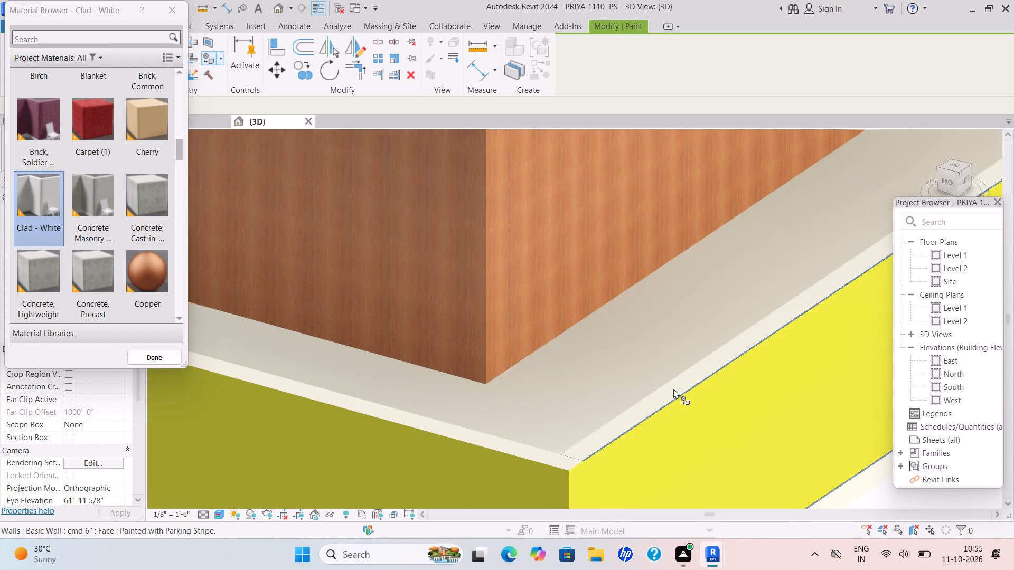
pyautogui.scroll(-2, 673, 388)
pyautogui.keyDown('shift'); pyautogui.moveTo(705, 415); pyautogui.dragTo(607, 416, button='middle'); pyautogui.keyUp('shift')
pyautogui.keyDown('shift'); pyautogui.scroll(-1, 611, 418); pyautogui.keyUp('shift')
pyautogui.scroll(-2, 730, 377)
pyautogui.keyDown('shift'); pyautogui.moveTo(731, 382); pyautogui.dragTo(619, 405, button='middle'); pyautogui.keyUp('shift')
pyautogui.keyDown('shift'); pyautogui.scroll(-1, 617, 404); pyautogui.keyUp('shift')
pyautogui.scroll(8, 733, 457)
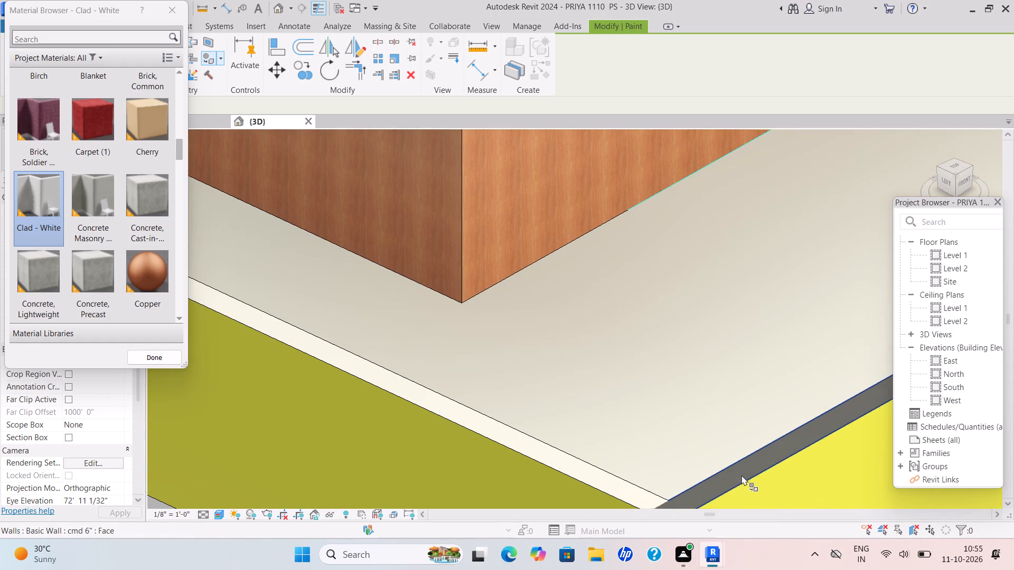
pyautogui.click(741, 475)
# Paint the floor's exposed edge face below the south boundary wall with Clad - White.
pyautogui.scroll(-3, 740, 474)
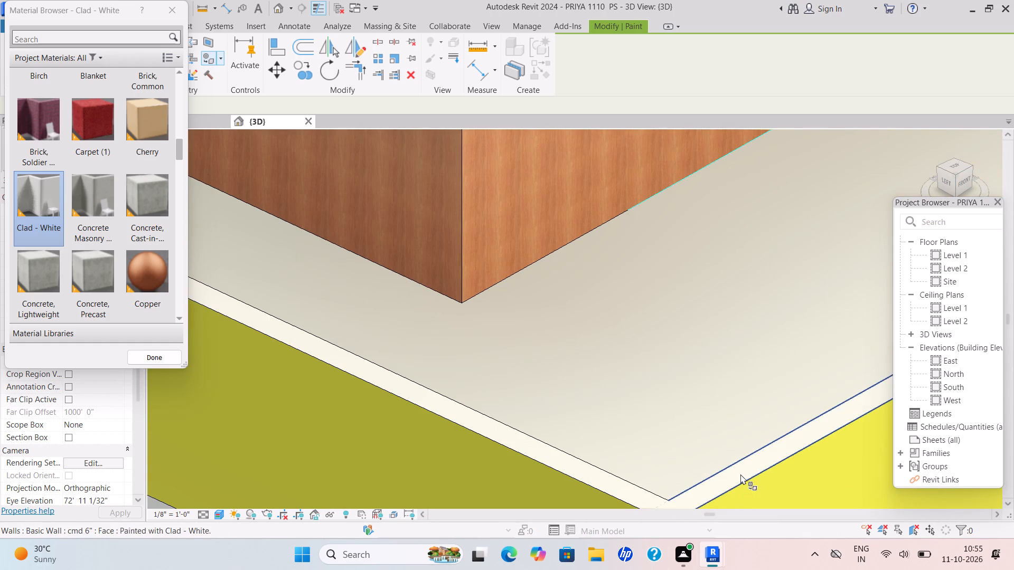
pyautogui.scroll(-2, 740, 474)
pyautogui.keyDown('shift'); pyautogui.moveTo(791, 471); pyautogui.dragTo(713, 445, button='middle'); pyautogui.keyUp('shift')
pyautogui.keyDown('shift'); pyautogui.scroll(-1, 791, 471); pyautogui.keyUp('shift')
pyautogui.keyDown('shift'); pyautogui.scroll(-1, 718, 449); pyautogui.keyUp('shift')
pyautogui.scroll(-4, 708, 428)
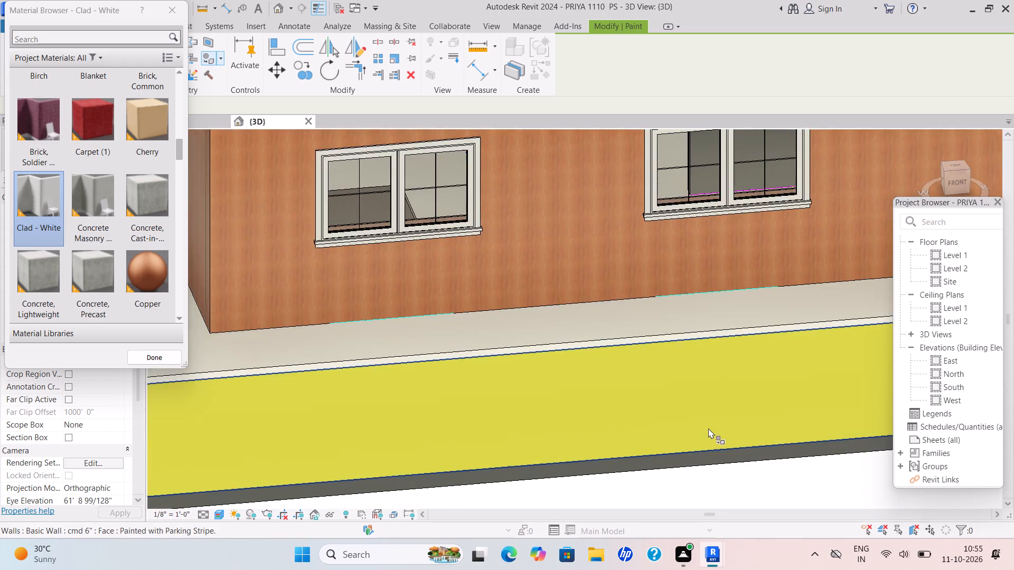
pyautogui.scroll(-1, 685, 421)
pyautogui.moveTo(682, 417); pyautogui.dragTo(720, 357, button='middle')
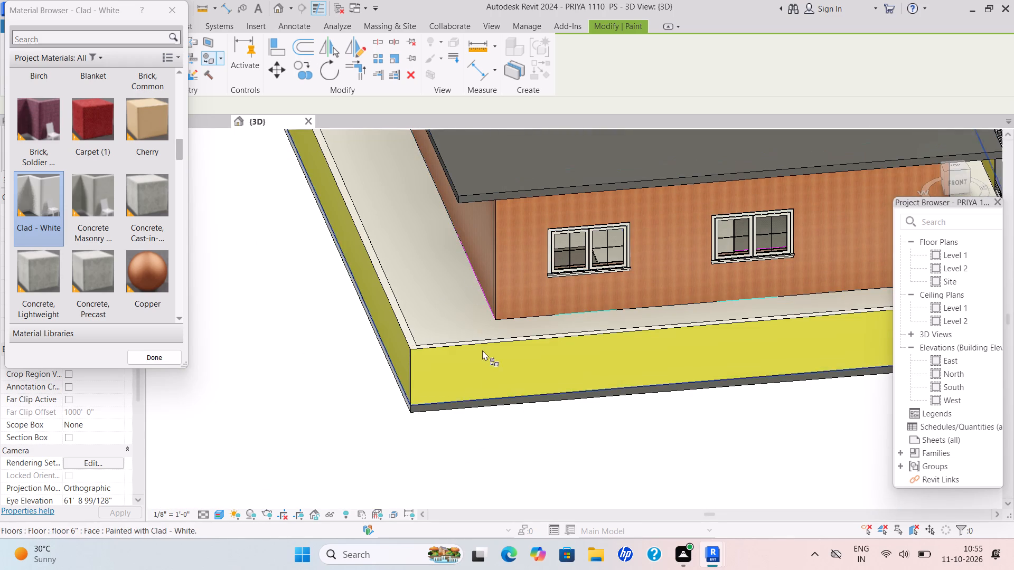
pyautogui.scroll(9, 416, 411)
pyautogui.click(419, 406)
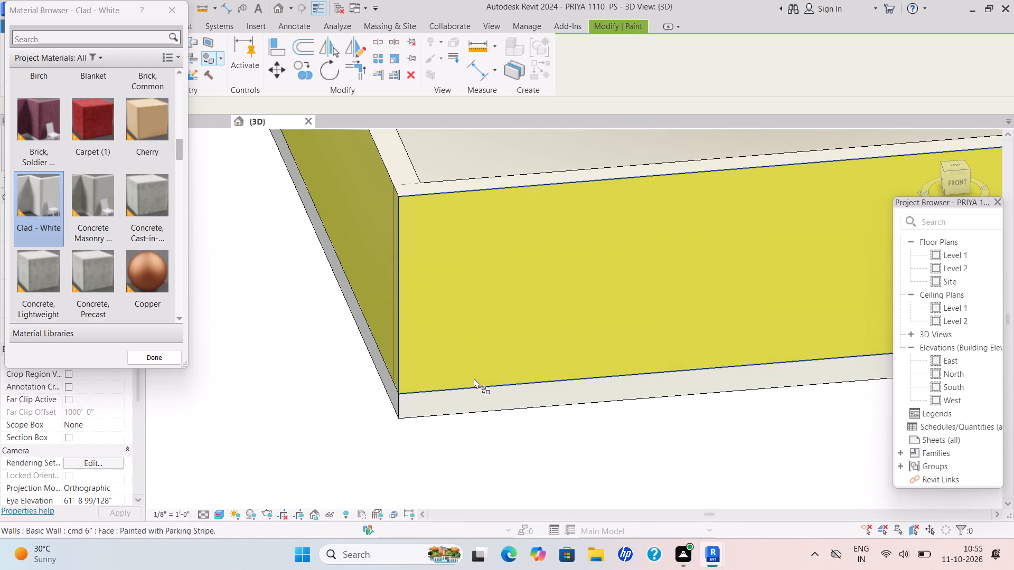
# Paint the top faces of the boundary wall segments on both sides of the gate with Clad - White.
pyautogui.scroll(-10, 493, 353)
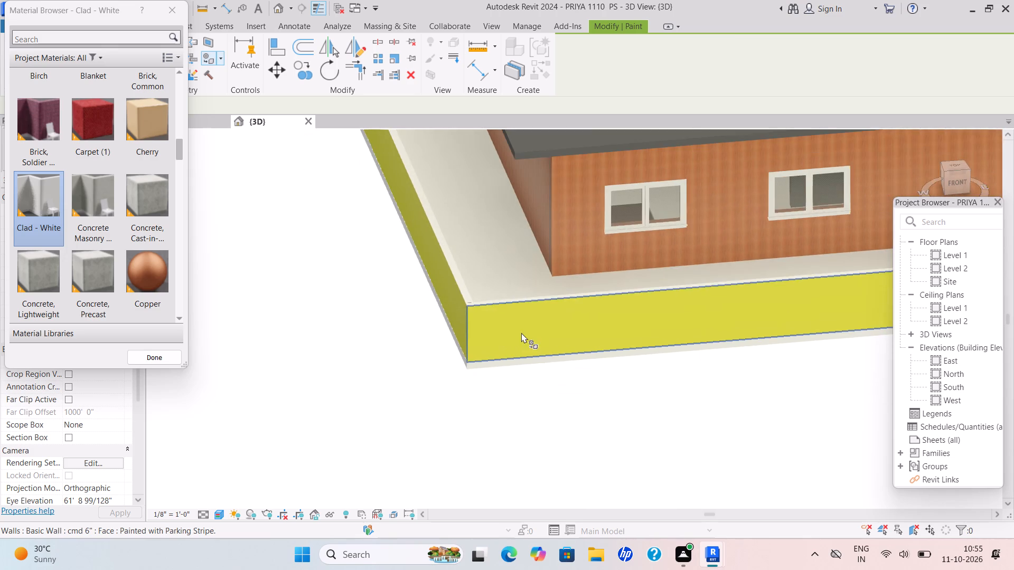
pyautogui.keyDown('shift'); pyautogui.moveTo(568, 333); pyautogui.dragTo(413, 332, button='middle'); pyautogui.keyUp('shift')
pyautogui.scroll(5, 482, 332)
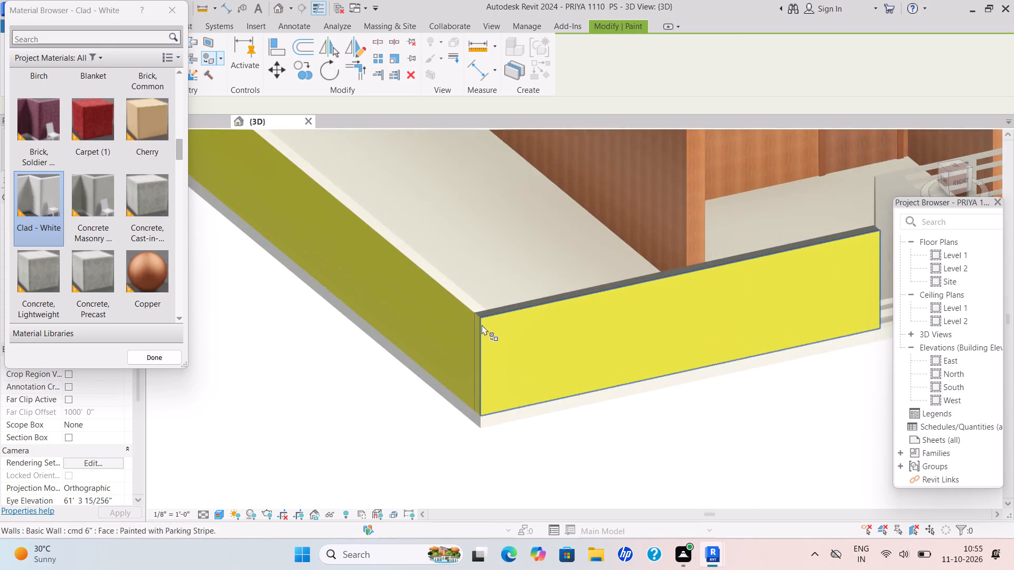
pyautogui.scroll(10, 482, 325)
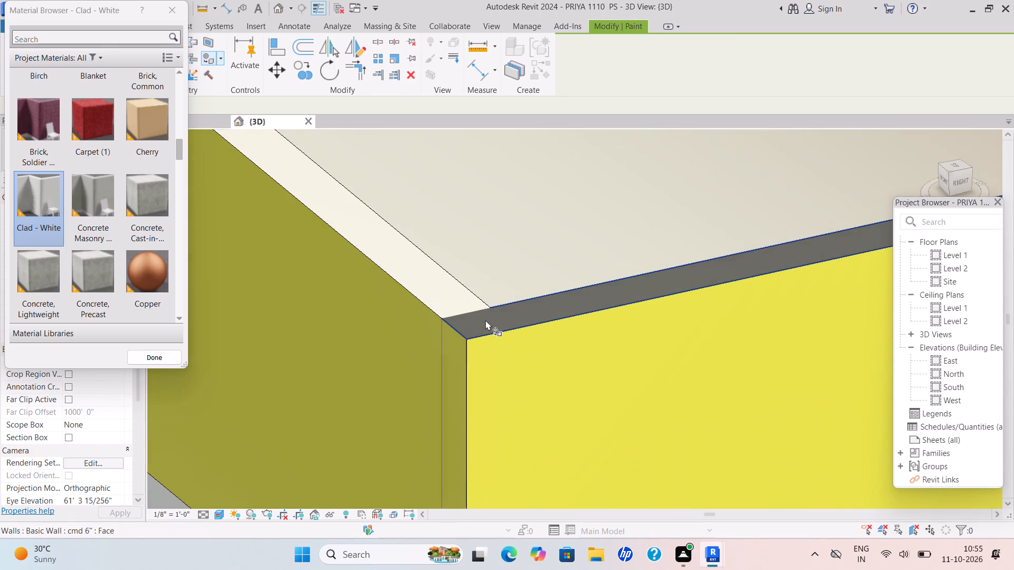
pyautogui.click(485, 321)
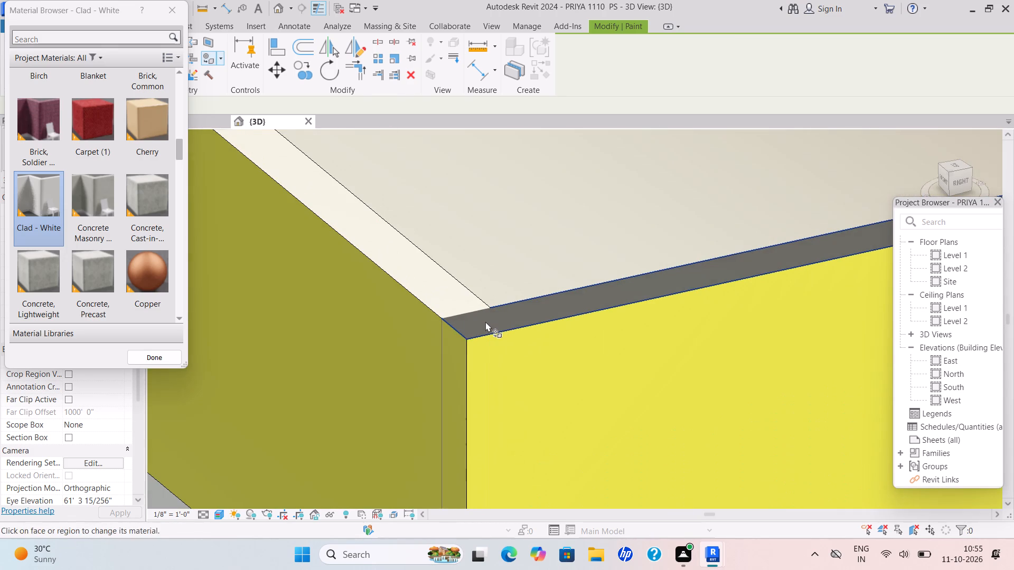
pyautogui.scroll(-12, 529, 317)
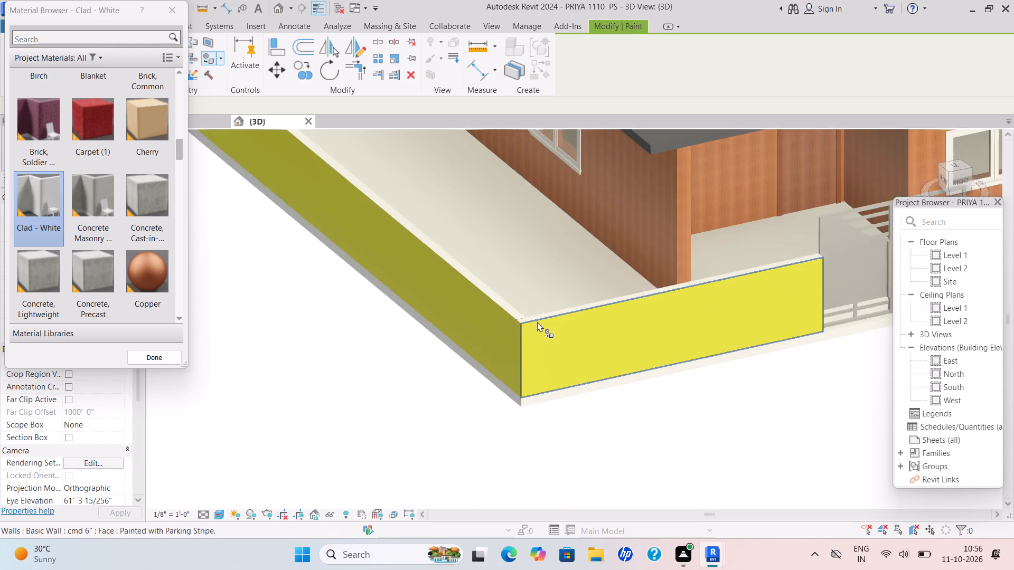
pyautogui.scroll(-1, 537, 321)
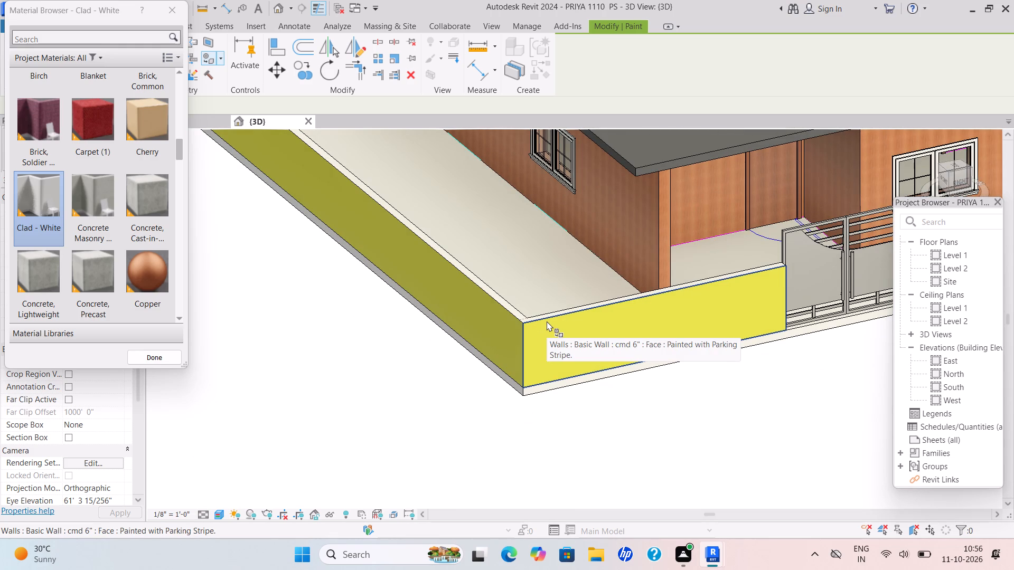
pyautogui.scroll(-4, 548, 316)
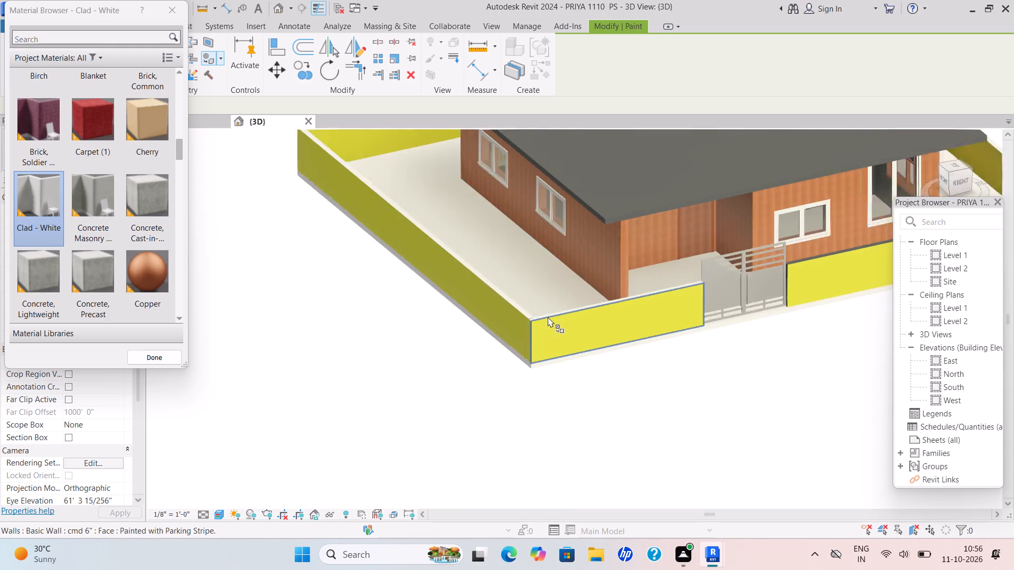
pyautogui.moveTo(679, 300); pyautogui.dragTo(480, 347, button='middle')
pyautogui.scroll(9, 558, 298)
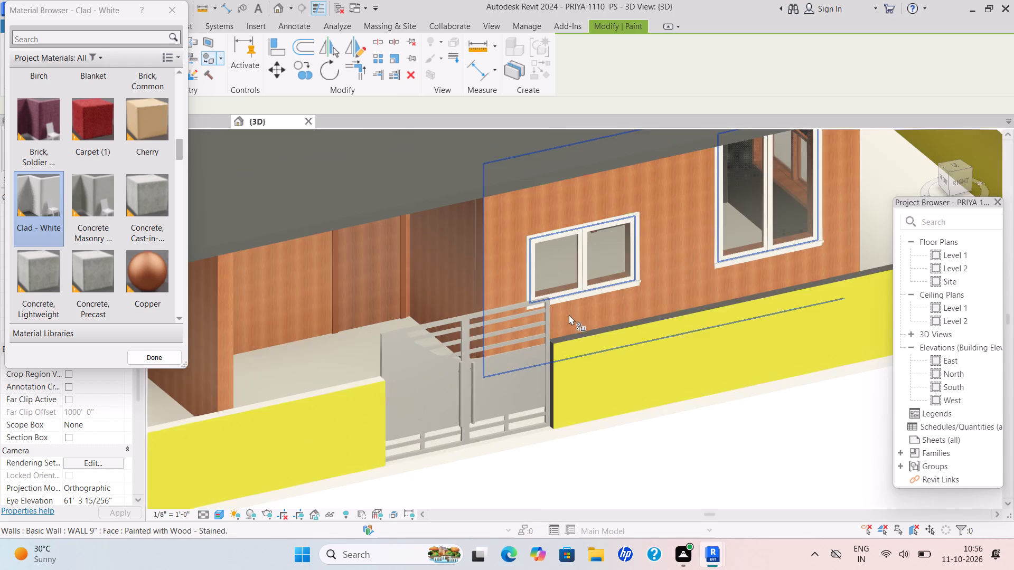
pyautogui.scroll(9, 574, 328)
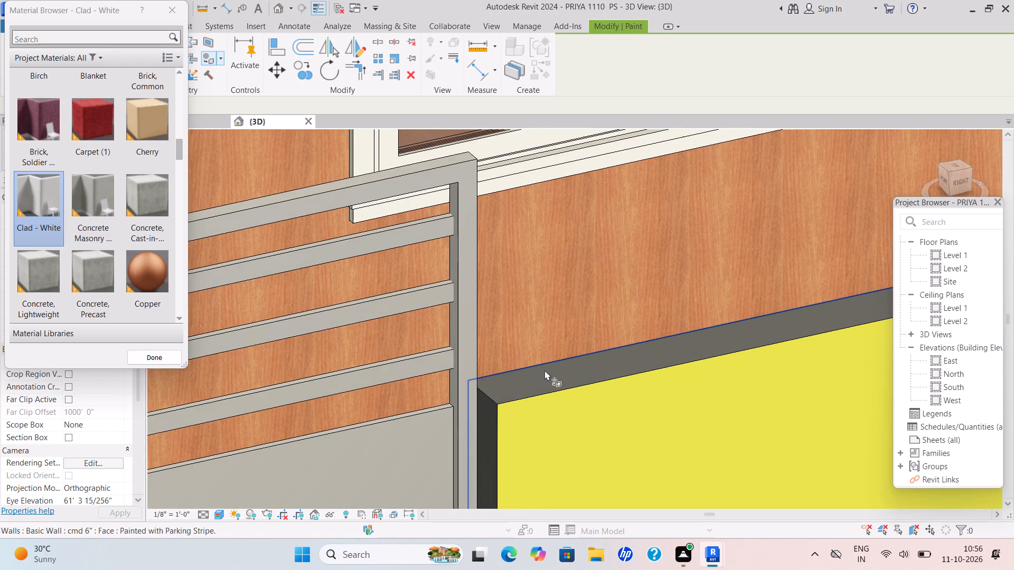
pyautogui.click(548, 374)
# Paint the end face of the longer gate-side boundary wall, next to the gate, with Clad - White.
pyautogui.scroll(-2, 556, 372)
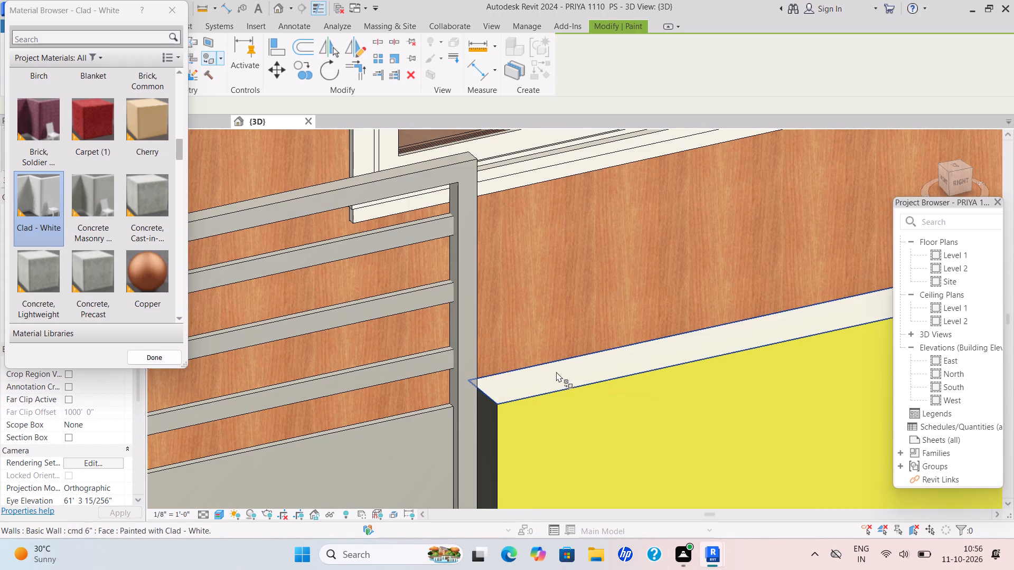
pyautogui.scroll(-3, 556, 372)
pyautogui.moveTo(548, 346); pyautogui.dragTo(494, 223, button='middle')
pyautogui.scroll(1, 493, 222)
pyautogui.scroll(5, 496, 330)
pyautogui.scroll(2, 432, 313)
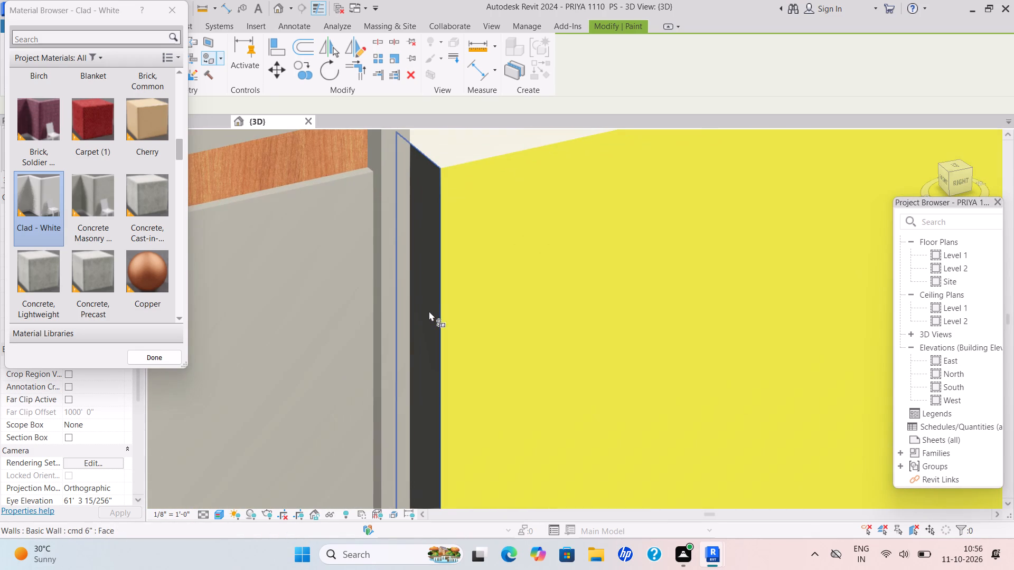
pyautogui.click(428, 308)
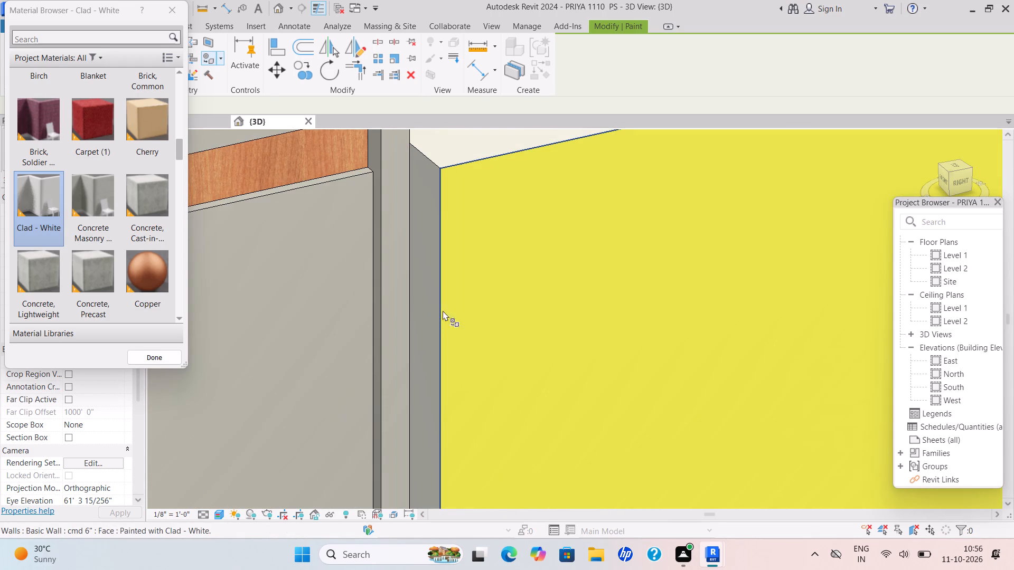
# Paint the roof's south and gate-side edge faces with Clad - White.
pyautogui.scroll(-9, 422, 325)
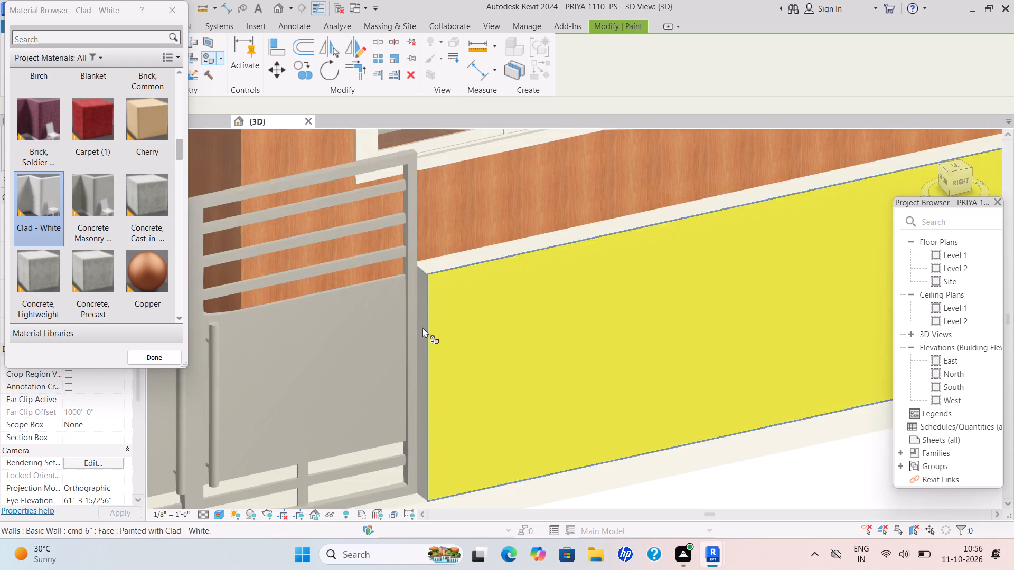
pyautogui.scroll(-14, 422, 327)
pyautogui.scroll(9, 613, 271)
pyautogui.scroll(-2, 607, 272)
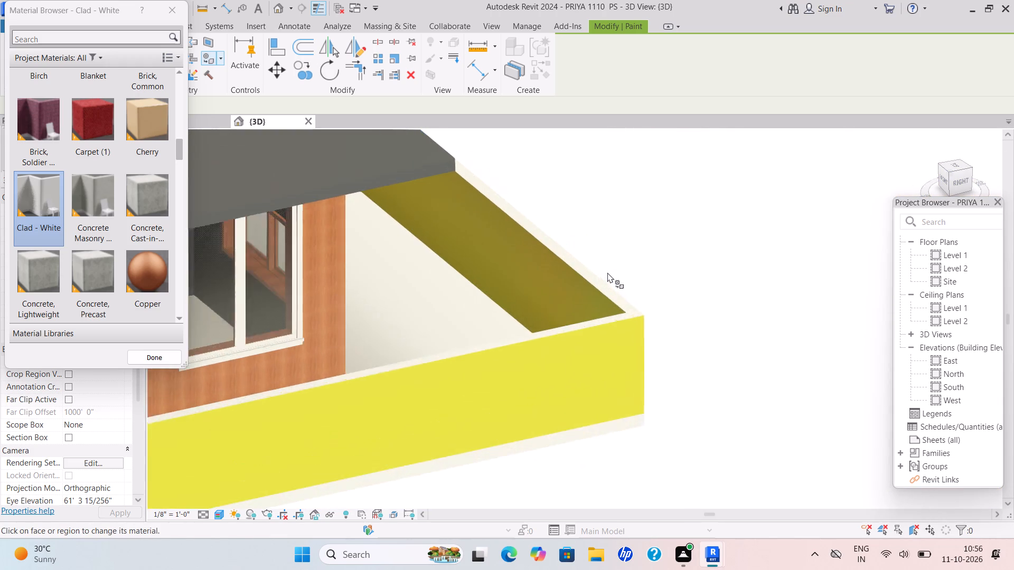
pyautogui.scroll(-2, 607, 272)
pyautogui.scroll(-3, 461, 227)
pyautogui.moveTo(489, 249); pyautogui.dragTo(616, 294, button='middle')
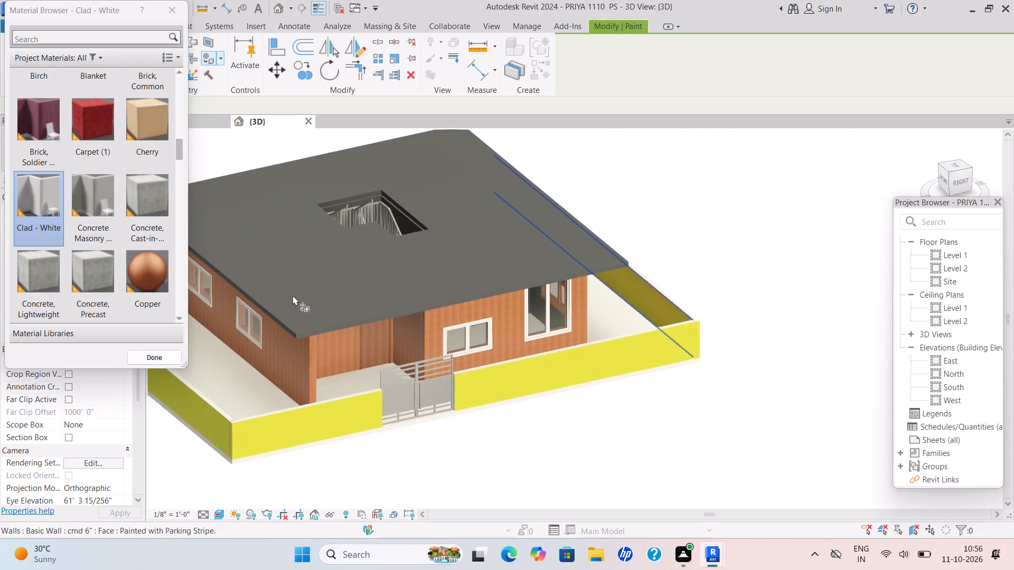
pyautogui.scroll(6, 217, 317)
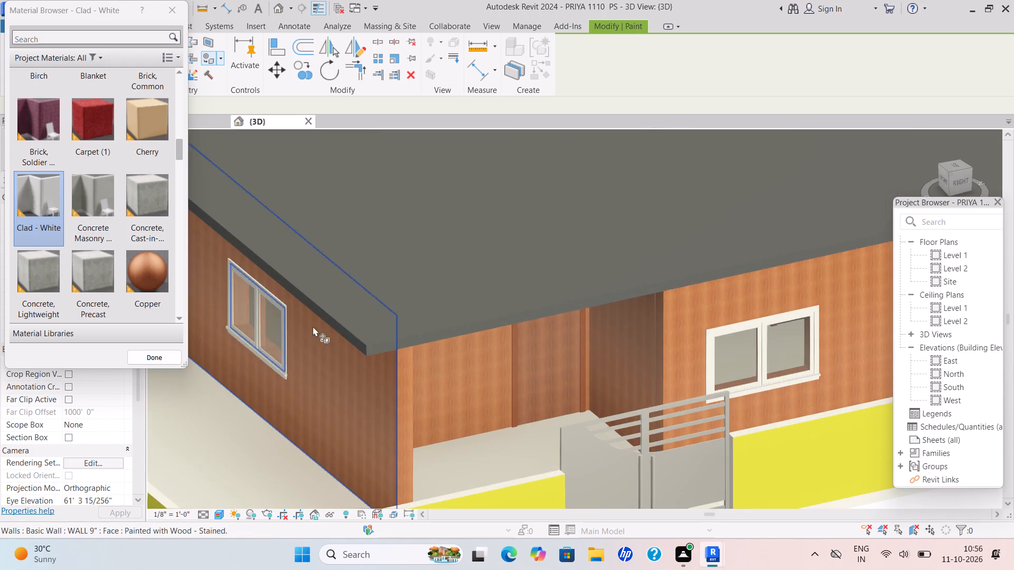
pyautogui.scroll(4, 341, 331)
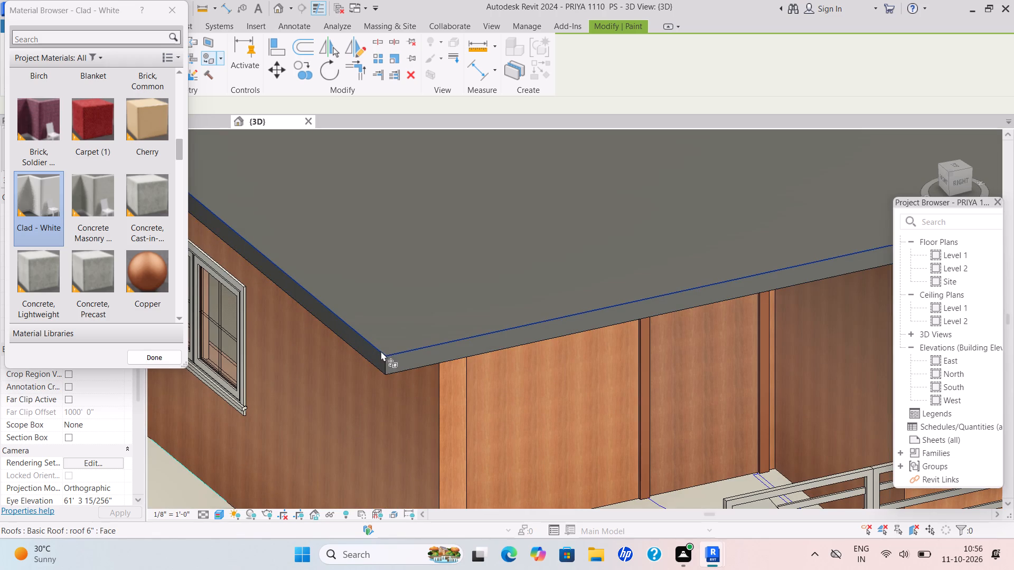
pyautogui.scroll(4, 366, 356)
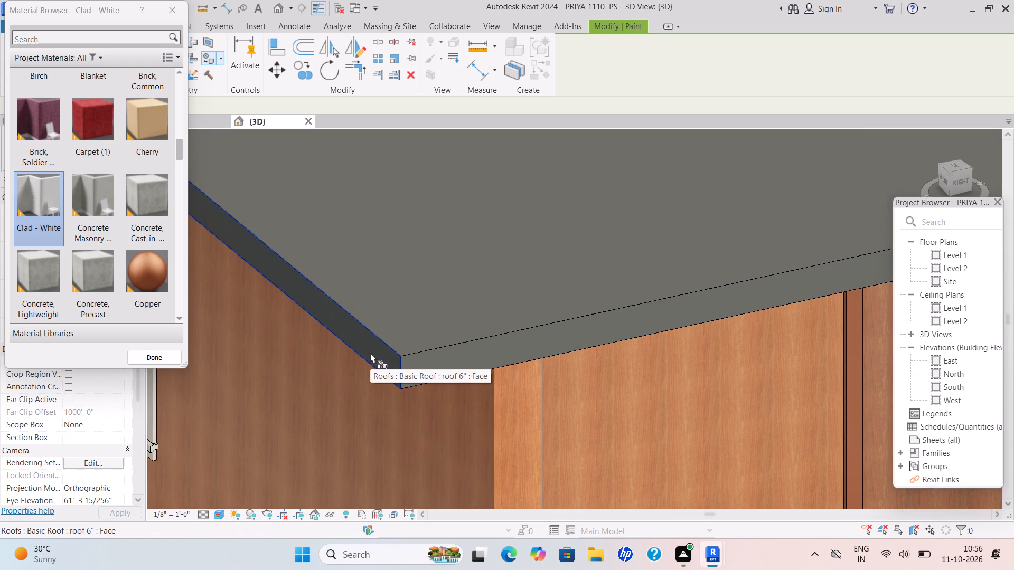
pyautogui.click(370, 353)
pyautogui.click(417, 366)
# Paint the roof's north edge face with Clad - White.
pyautogui.scroll(-4, 421, 357)
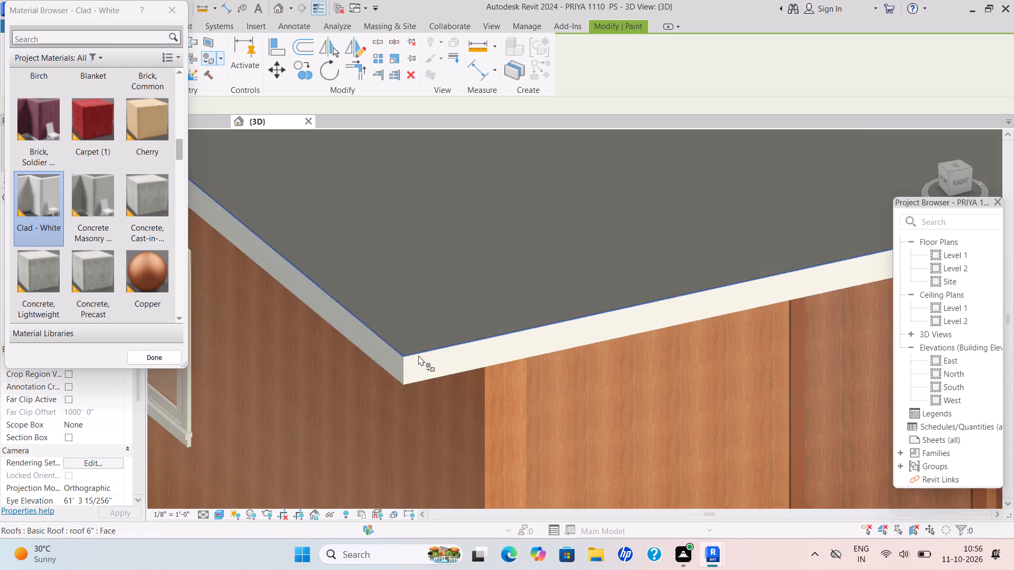
pyautogui.scroll(-8, 418, 355)
pyautogui.keyDown('shift'); pyautogui.moveTo(597, 381); pyautogui.dragTo(419, 396, button='middle'); pyautogui.keyUp('shift')
pyautogui.scroll(3, 437, 360)
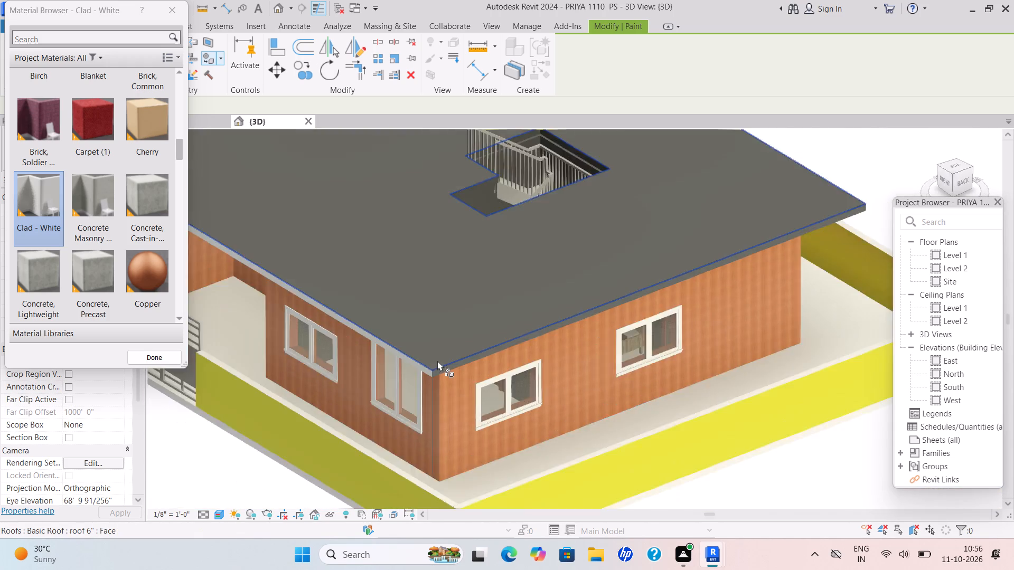
pyautogui.scroll(11, 437, 360)
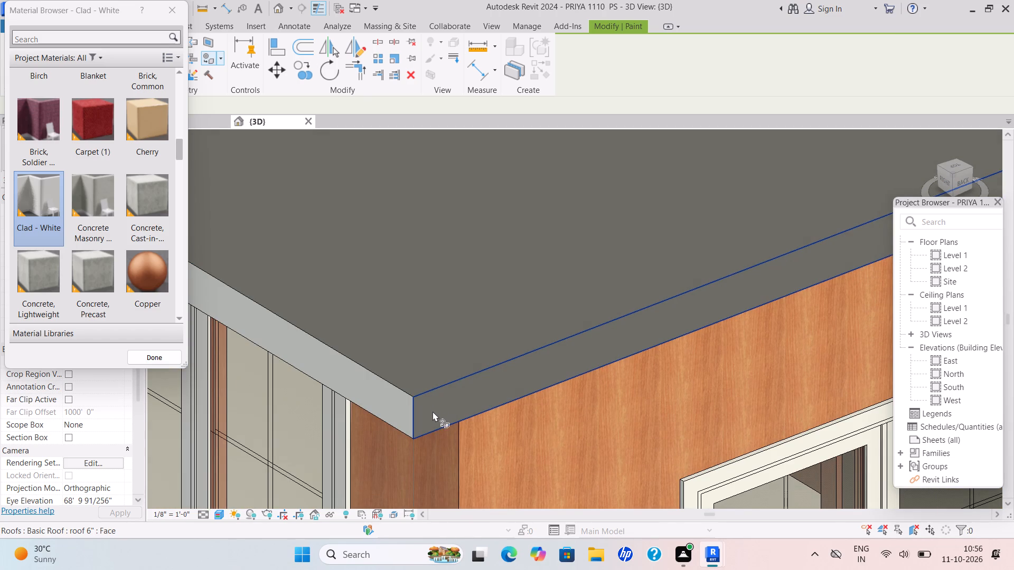
pyautogui.click(431, 411)
# Paint the roof's west edge face with Clad - White.
pyautogui.scroll(-7, 434, 403)
pyautogui.scroll(-1, 507, 420)
pyautogui.keyDown('shift'); pyautogui.moveTo(510, 423); pyautogui.dragTo(326, 385, button='middle'); pyautogui.keyUp('shift')
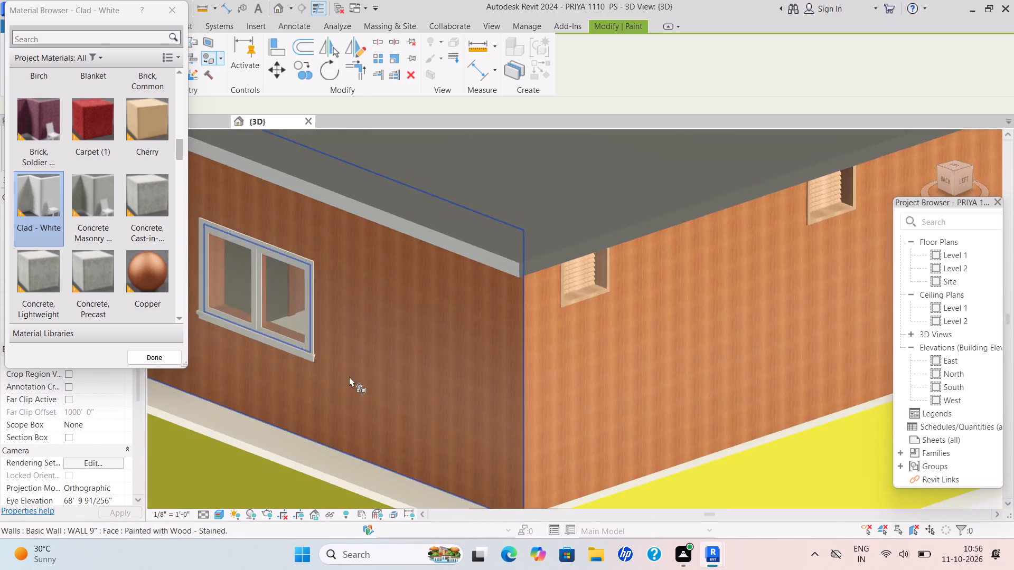
pyautogui.scroll(-5, 427, 364)
pyautogui.keyDown('shift'); pyautogui.moveTo(448, 343); pyautogui.dragTo(393, 336, button='middle'); pyautogui.keyUp('shift')
pyautogui.scroll(7, 311, 268)
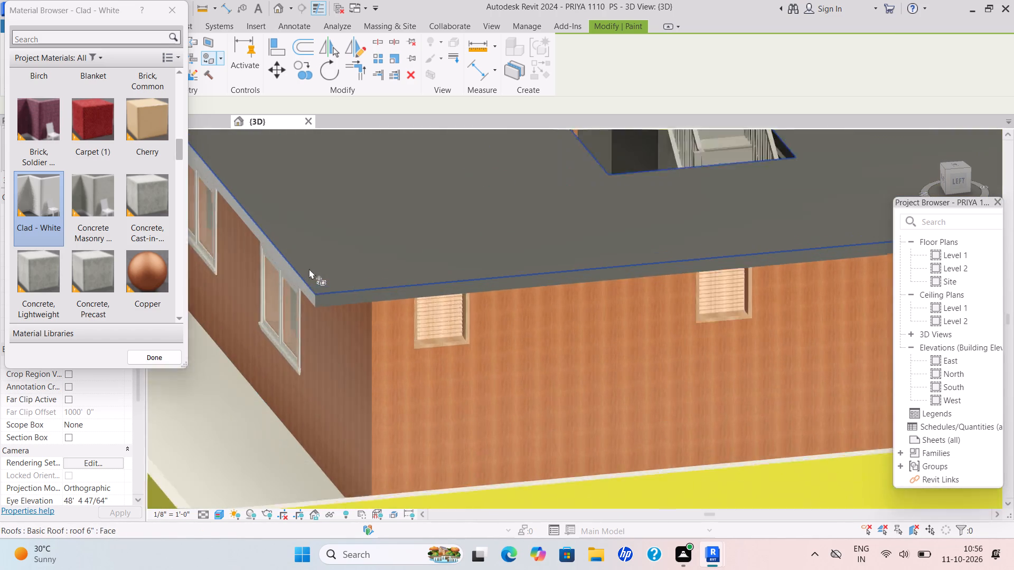
pyautogui.scroll(10, 307, 302)
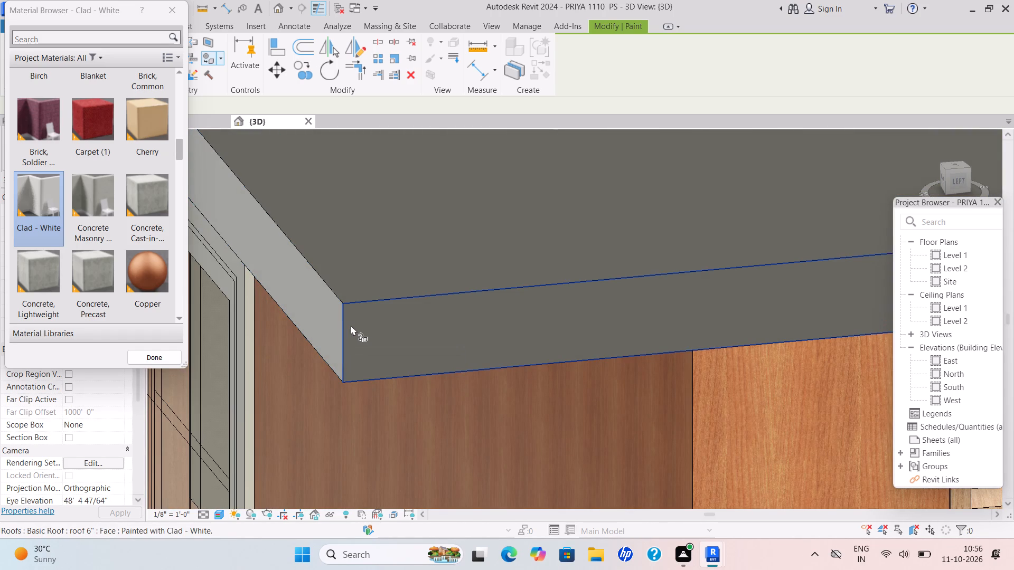
pyautogui.click(351, 325)
# Paint the underside of the roof overhang with Clad - White.
pyautogui.scroll(-5, 352, 326)
pyautogui.scroll(-2, 507, 337)
pyautogui.moveTo(510, 342); pyautogui.dragTo(386, 348, button='middle')
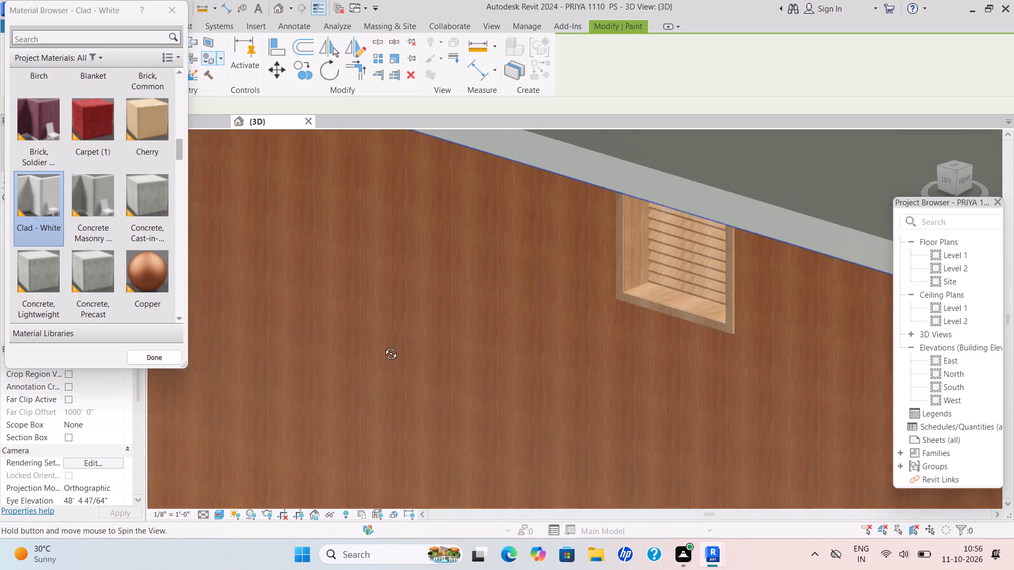
pyautogui.scroll(-8, 382, 344)
pyautogui.scroll(-1, 444, 325)
pyautogui.keyDown('shift'); pyautogui.moveTo(454, 315); pyautogui.dragTo(501, 211, button='middle'); pyautogui.keyUp('shift')
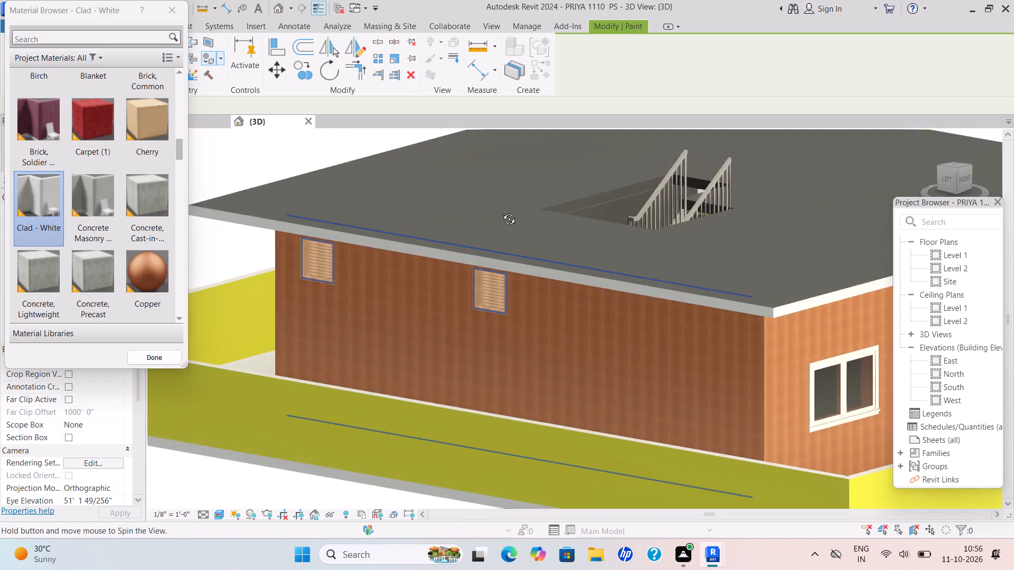
pyautogui.keyDown('shift'); pyautogui.moveTo(501, 211); pyautogui.dragTo(527, 173, button='middle'); pyautogui.keyUp('shift')
pyautogui.scroll(4, 496, 160)
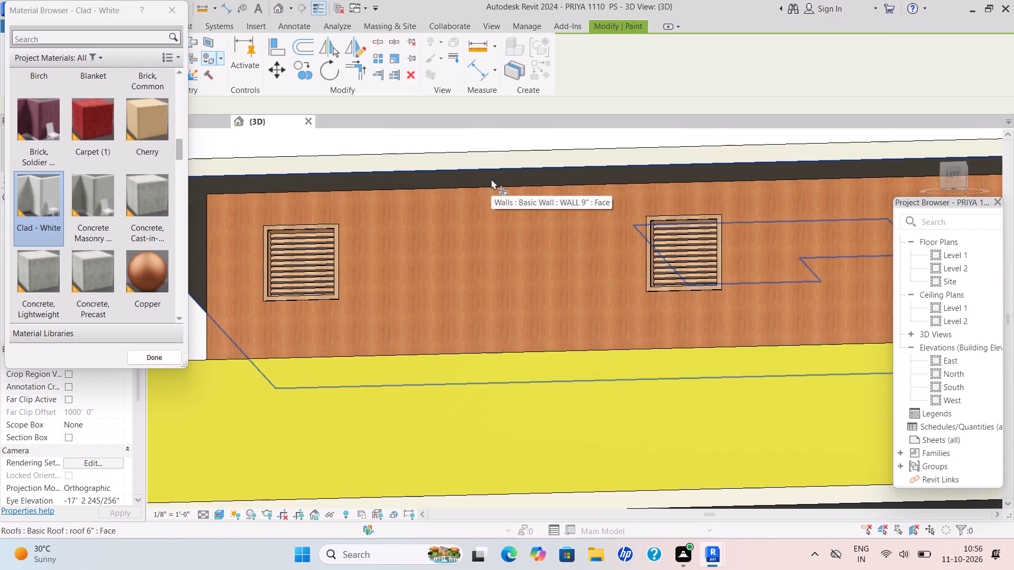
pyautogui.click(491, 179)
# Choose the Wood - Stained material and paint the roof's top face with it.
pyautogui.scroll(-7, 493, 187)
pyautogui.keyDown('shift'); pyautogui.moveTo(500, 216); pyautogui.dragTo(474, 332, button='middle'); pyautogui.keyUp('shift')
pyautogui.keyDown('shift'); pyautogui.scroll(-1, 475, 329); pyautogui.keyUp('shift')
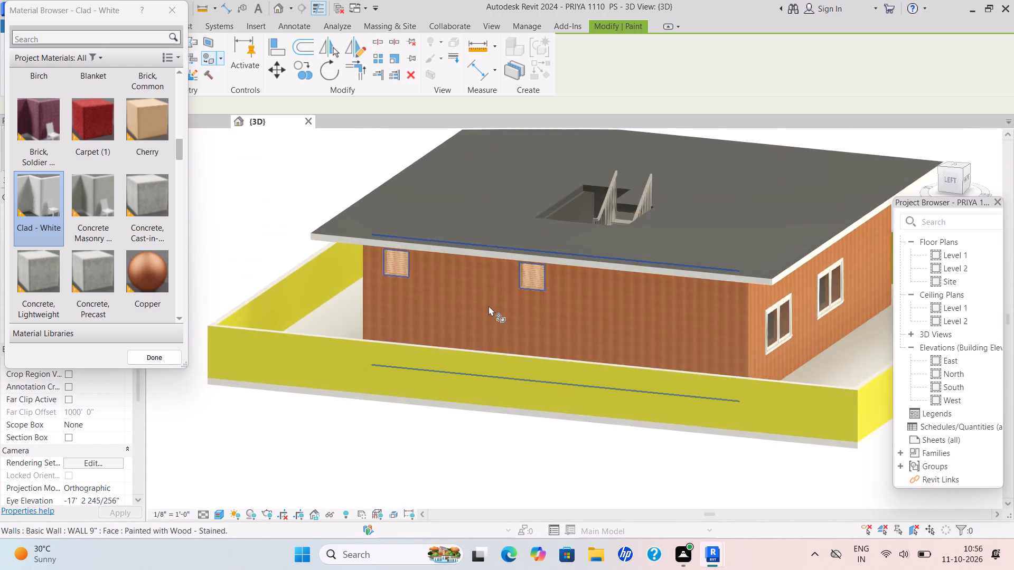
pyautogui.keyDown('shift'); pyautogui.moveTo(499, 344); pyautogui.dragTo(501, 378, button='middle'); pyautogui.keyUp('shift')
pyautogui.keyDown('shift'); pyautogui.scroll(-1, 501, 378); pyautogui.keyUp('shift')
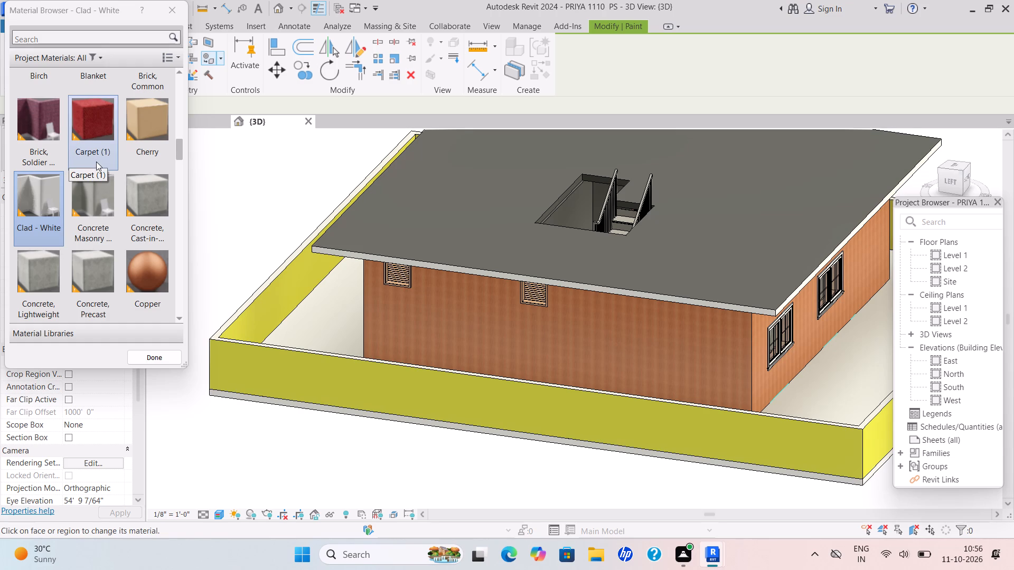
pyautogui.scroll(2, 137, 205)
pyautogui.scroll(-3, 138, 206)
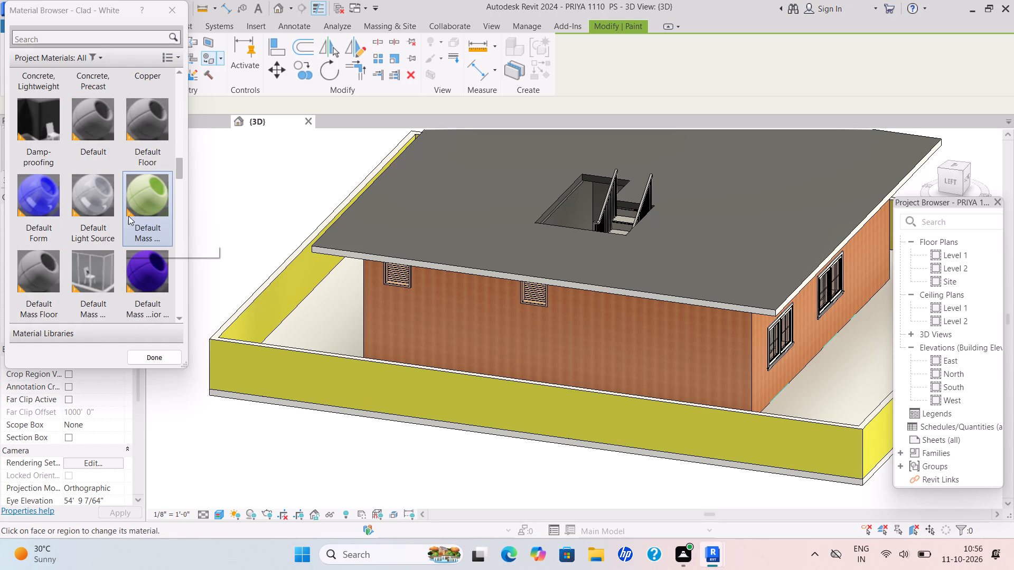
pyautogui.scroll(-12, 112, 216)
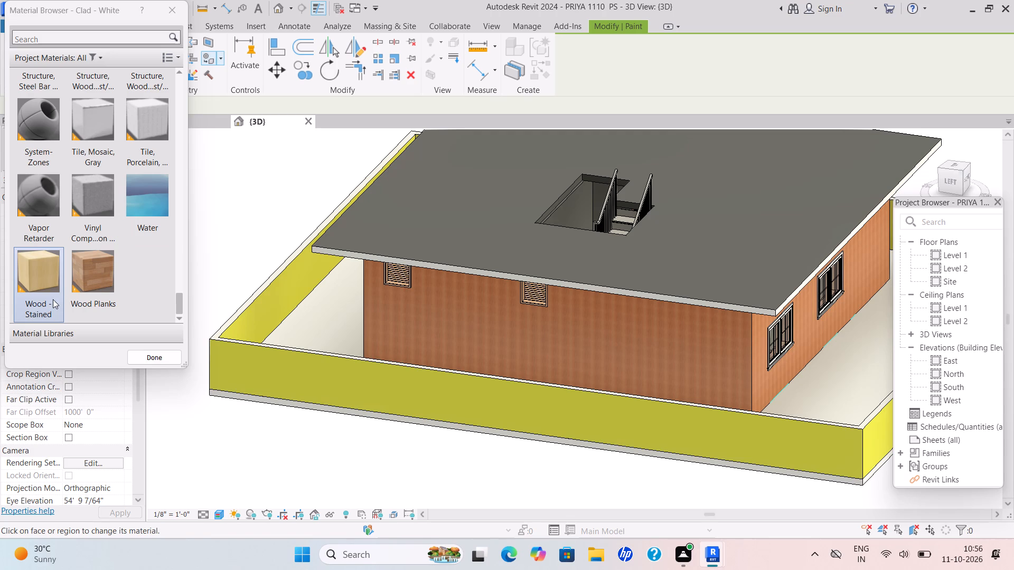
pyautogui.click(46, 296)
pyautogui.click(517, 208)
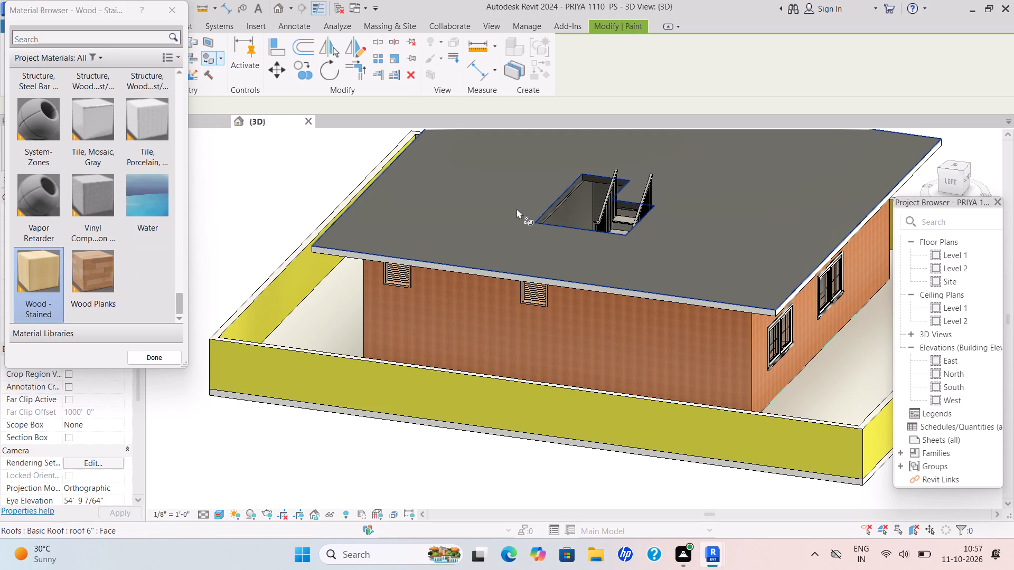
# Paint the east and north edge faces of the roof's stair opening with Wood - Stained.
pyautogui.scroll(-6, 556, 224)
pyautogui.keyDown('shift'); pyautogui.moveTo(594, 254); pyautogui.dragTo(633, 224, button='middle'); pyautogui.keyUp('shift')
pyautogui.keyDown('shift'); pyautogui.scroll(4, 603, 256); pyautogui.keyUp('shift')
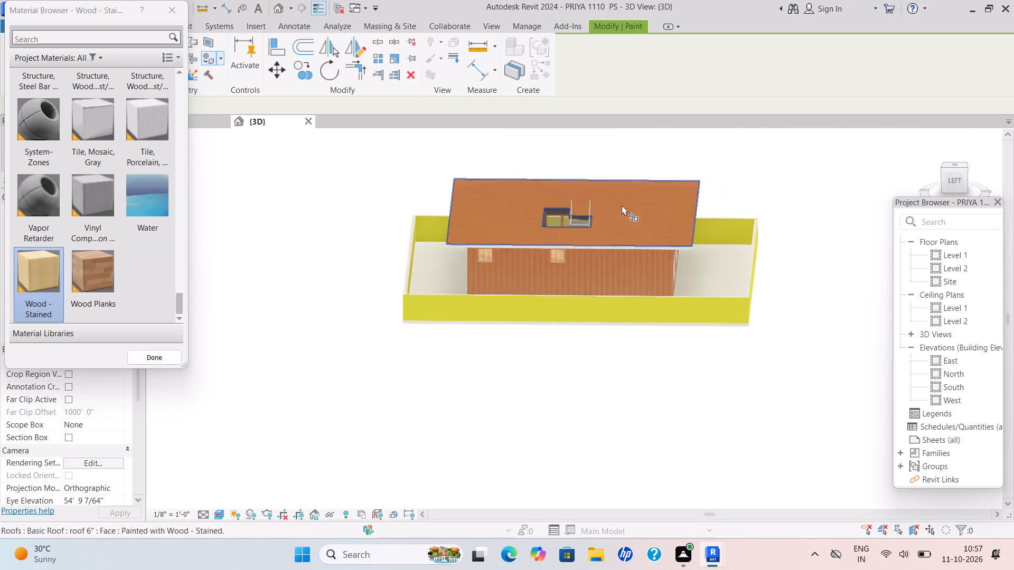
pyautogui.keyDown('shift'); pyautogui.scroll(2, 622, 205); pyautogui.keyUp('shift')
pyautogui.scroll(13, 529, 229)
pyautogui.click(485, 189)
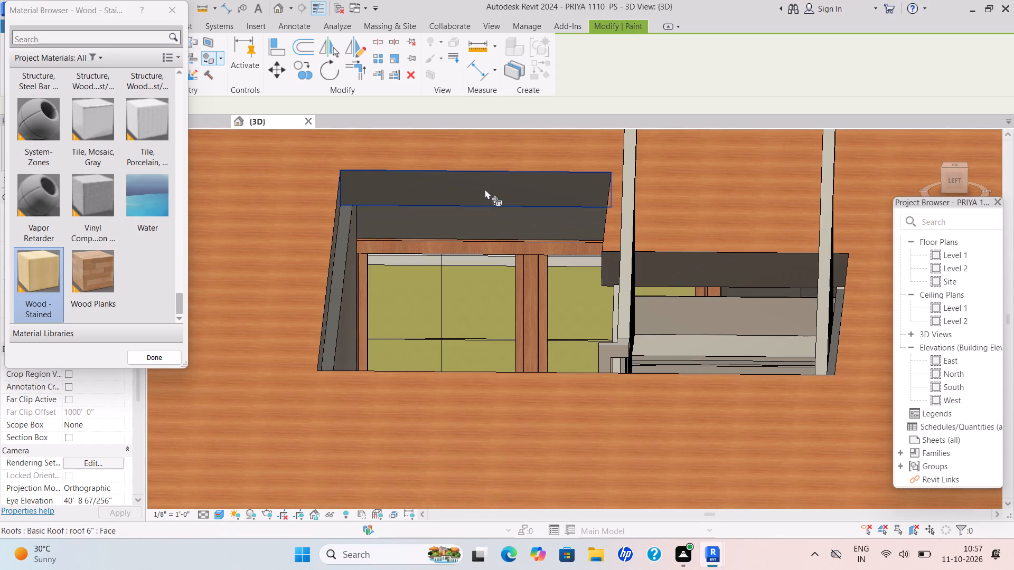
pyautogui.scroll(-4, 567, 223)
pyautogui.keyDown('shift'); pyautogui.moveTo(599, 254); pyautogui.dragTo(470, 284, button='middle'); pyautogui.keyUp('shift')
pyautogui.scroll(2, 444, 215)
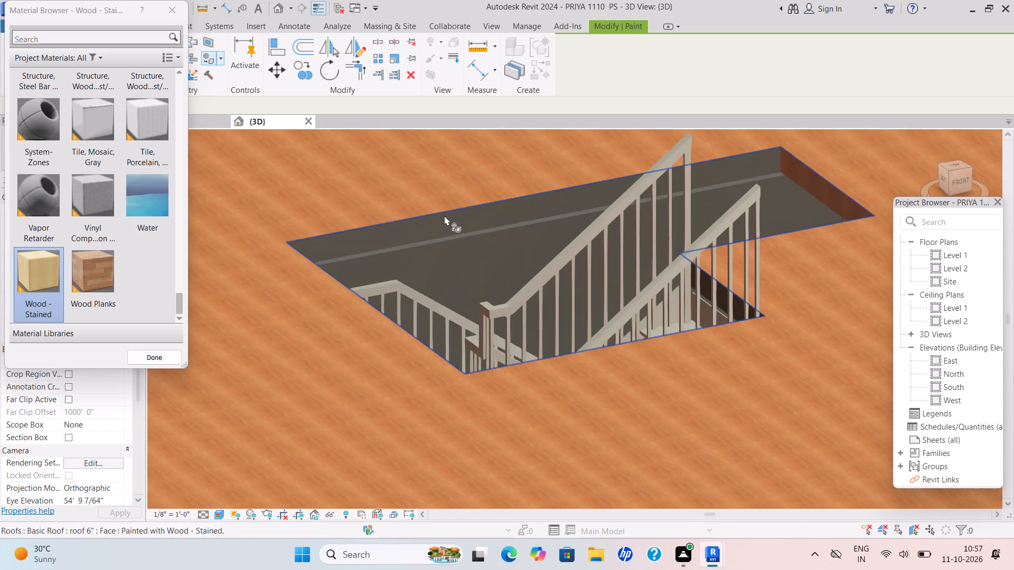
pyautogui.scroll(1, 443, 228)
pyautogui.click(443, 228)
# Paint the west and south edge faces of the roof's stair opening with Wood - Stained.
pyautogui.scroll(-2, 508, 245)
pyautogui.keyDown('shift'); pyautogui.moveTo(515, 256); pyautogui.dragTo(390, 303, button='middle'); pyautogui.keyUp('shift')
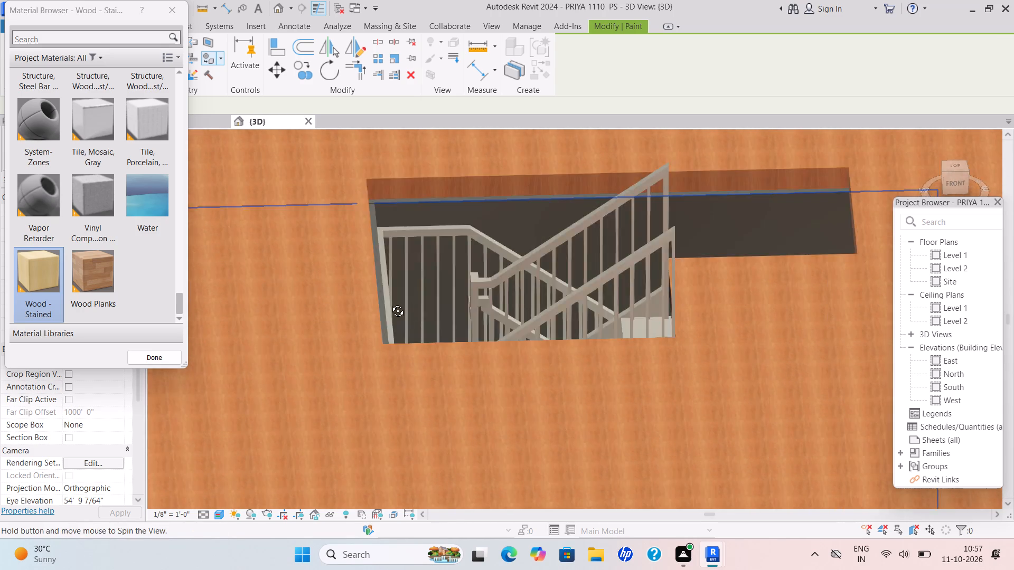
pyautogui.keyDown('shift'); pyautogui.moveTo(390, 303); pyautogui.dragTo(386, 303, button='middle'); pyautogui.keyUp('shift')
pyautogui.scroll(4, 410, 199)
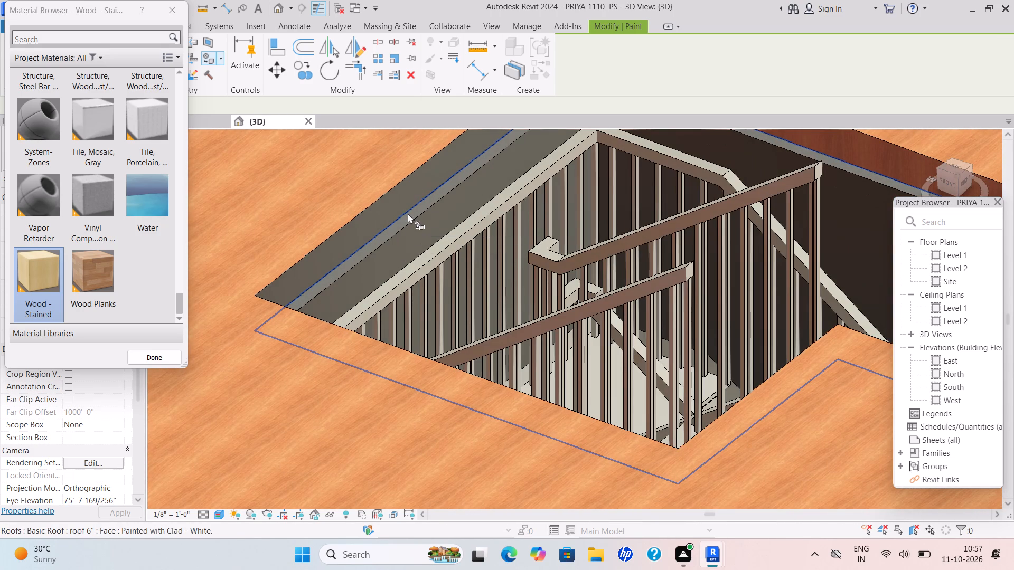
pyautogui.click(369, 226)
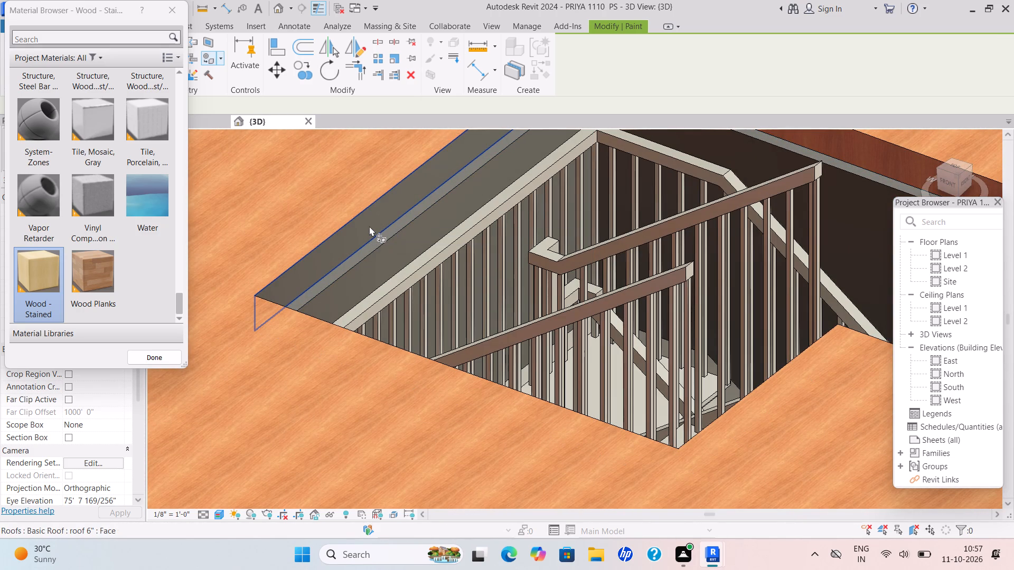
pyautogui.scroll(-6, 439, 227)
pyautogui.keyDown('shift'); pyautogui.moveTo(679, 292); pyautogui.dragTo(529, 317, button='middle'); pyautogui.keyUp('shift')
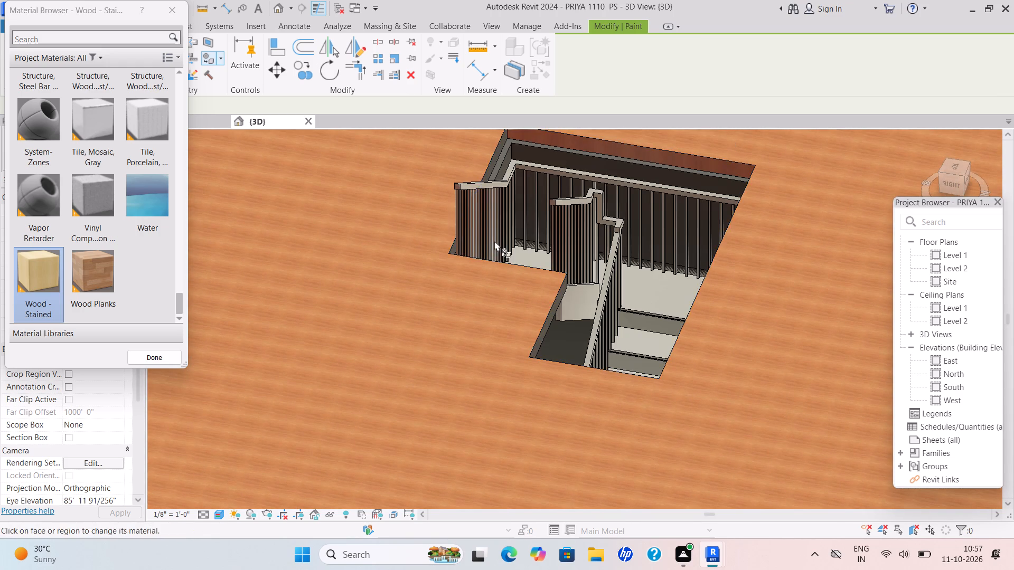
pyautogui.keyDown('shift'); pyautogui.moveTo(493, 241); pyautogui.dragTo(448, 245, button='middle'); pyautogui.keyUp('shift')
pyautogui.scroll(5, 585, 138)
pyautogui.moveTo(564, 151); pyautogui.dragTo(587, 264, button='middle')
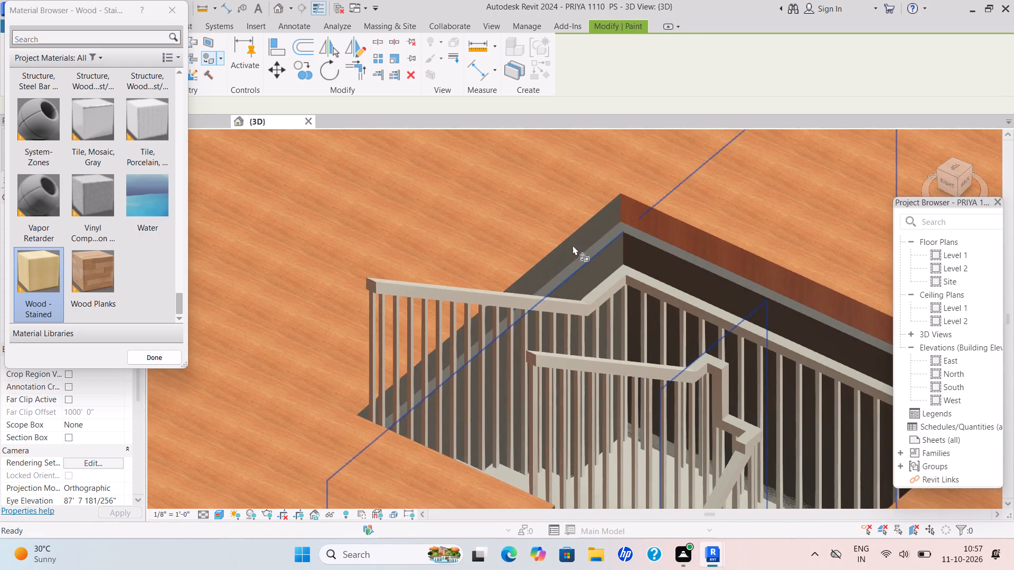
pyautogui.scroll(3, 569, 239)
pyautogui.click(588, 255)
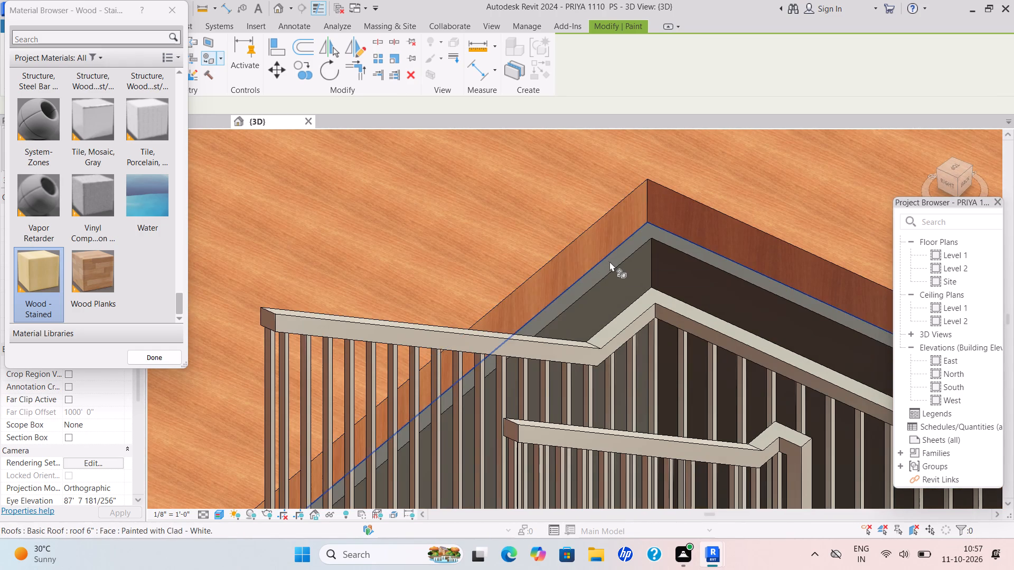
# Paint the exposed tops of the south and west 4.5" stairwell walls, just below the roof opening, with Wood - Stained.
pyautogui.scroll(5, 616, 262)
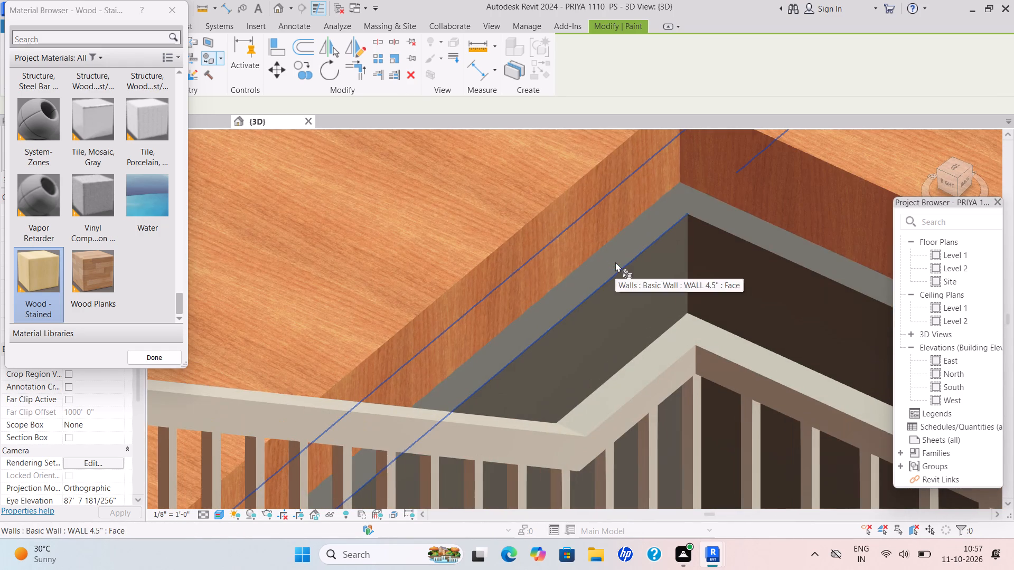
pyautogui.scroll(5, 608, 259)
pyautogui.click(608, 260)
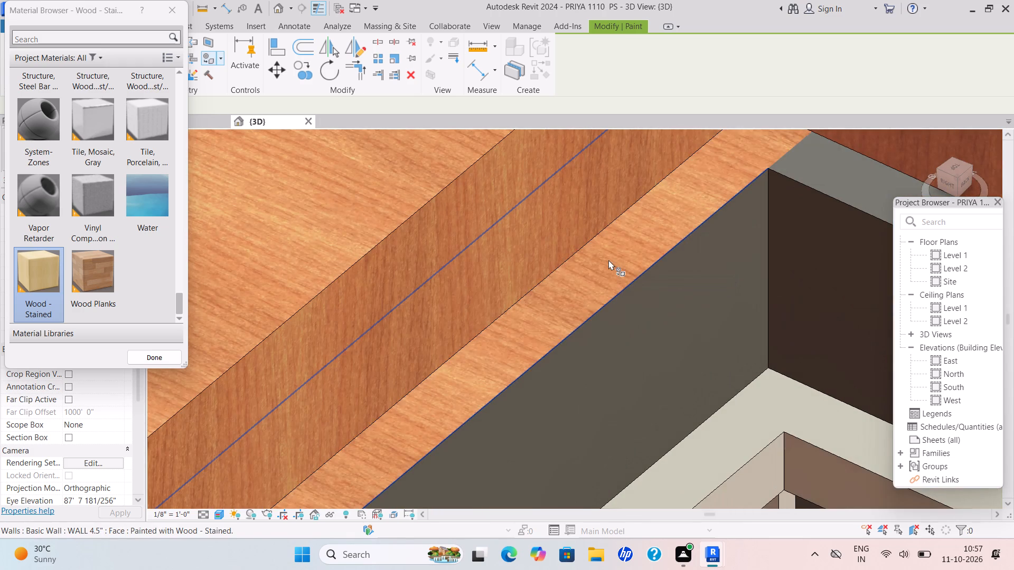
pyautogui.scroll(-5, 608, 260)
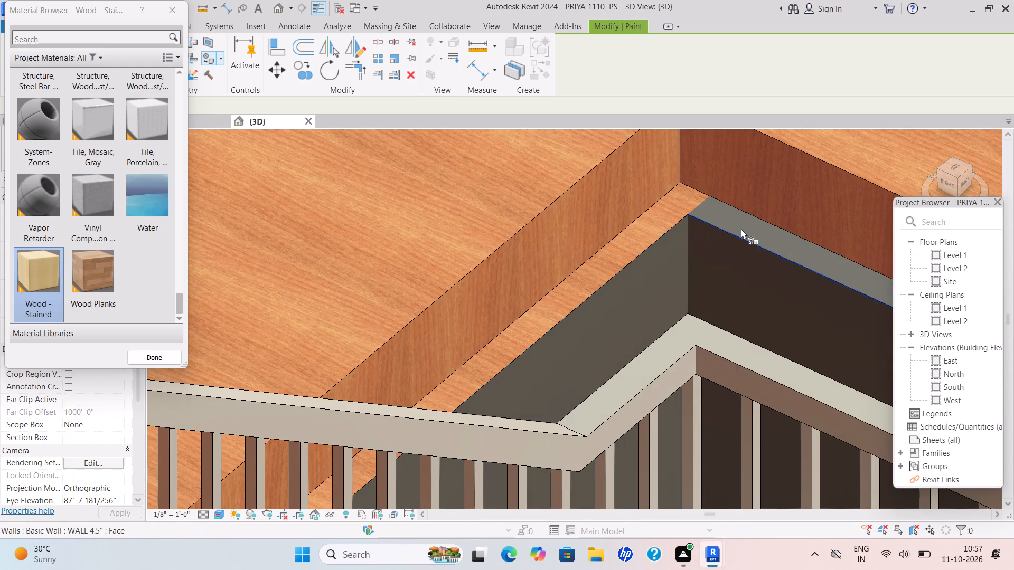
pyautogui.scroll(4, 742, 229)
pyautogui.scroll(-1, 743, 232)
pyautogui.moveTo(743, 233); pyautogui.dragTo(567, 267, button='middle')
pyautogui.scroll(-1, 574, 267)
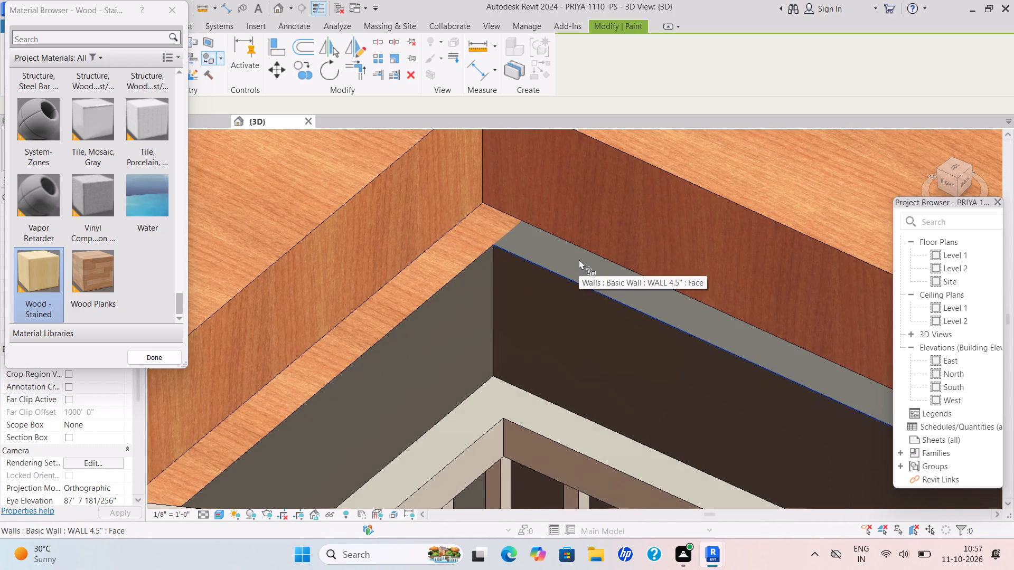
pyautogui.click(579, 259)
# Paint the inner face and exposed top of the north 4.5" stairwell wall with Wood - Stained.
pyautogui.scroll(-17, 579, 259)
pyautogui.keyDown('shift'); pyautogui.moveTo(623, 329); pyautogui.dragTo(683, 333, button='middle'); pyautogui.keyUp('shift')
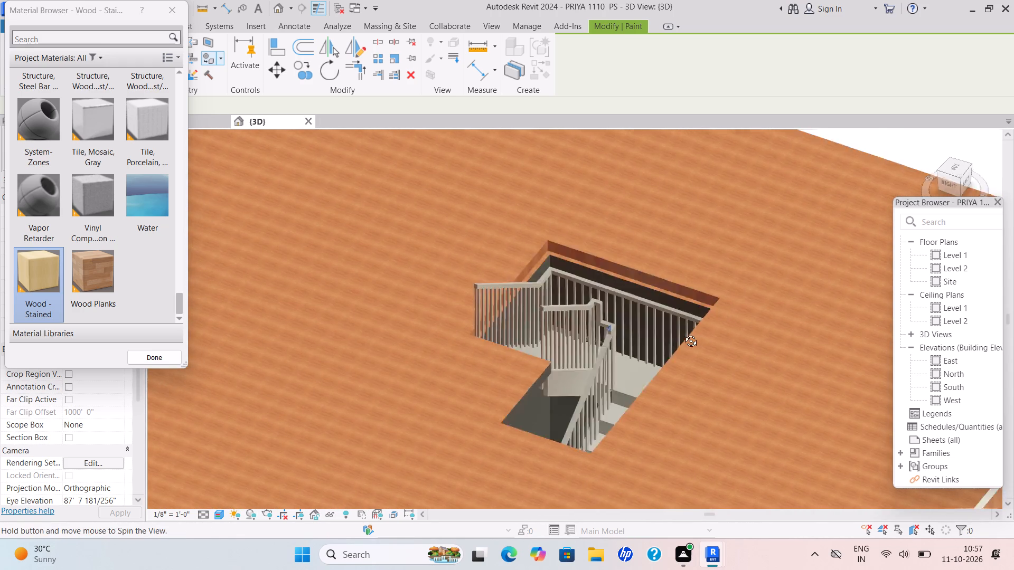
pyautogui.keyDown('shift'); pyautogui.moveTo(683, 333); pyautogui.dragTo(752, 293, button='middle'); pyautogui.keyUp('shift')
pyautogui.scroll(9, 672, 310)
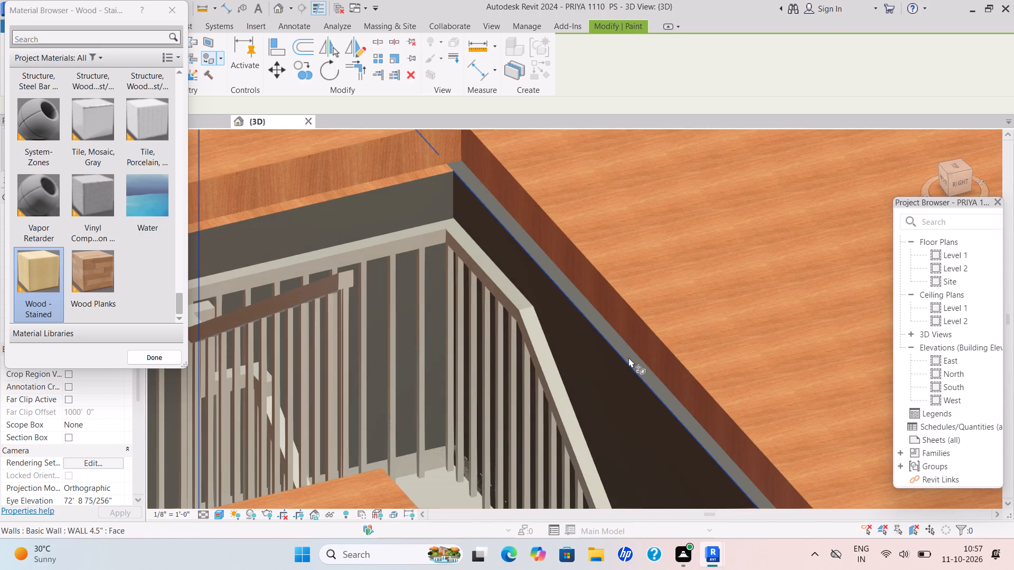
pyautogui.click(628, 357)
pyautogui.scroll(-4, 631, 357)
pyautogui.scroll(3, 635, 357)
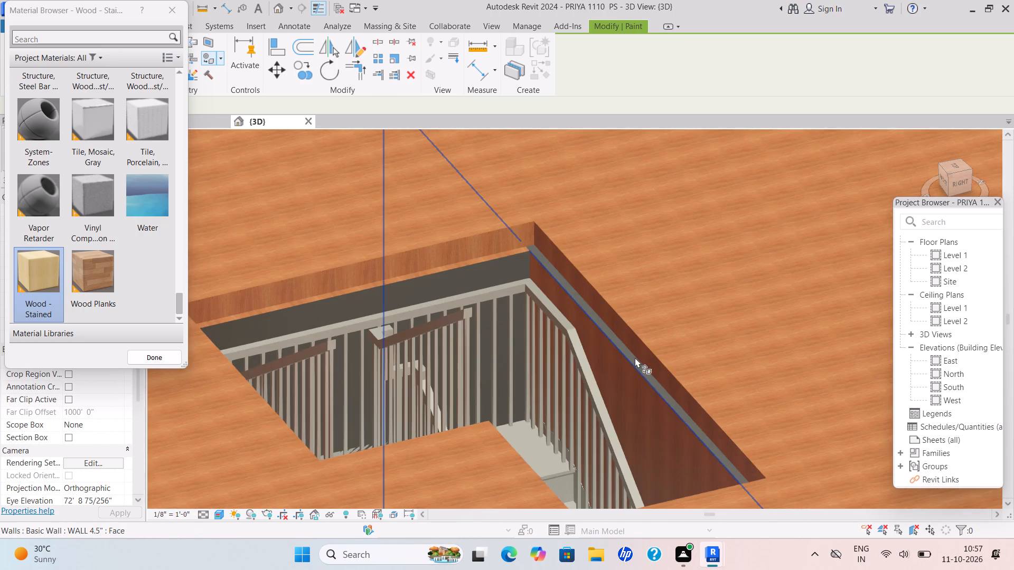
pyautogui.scroll(10, 635, 357)
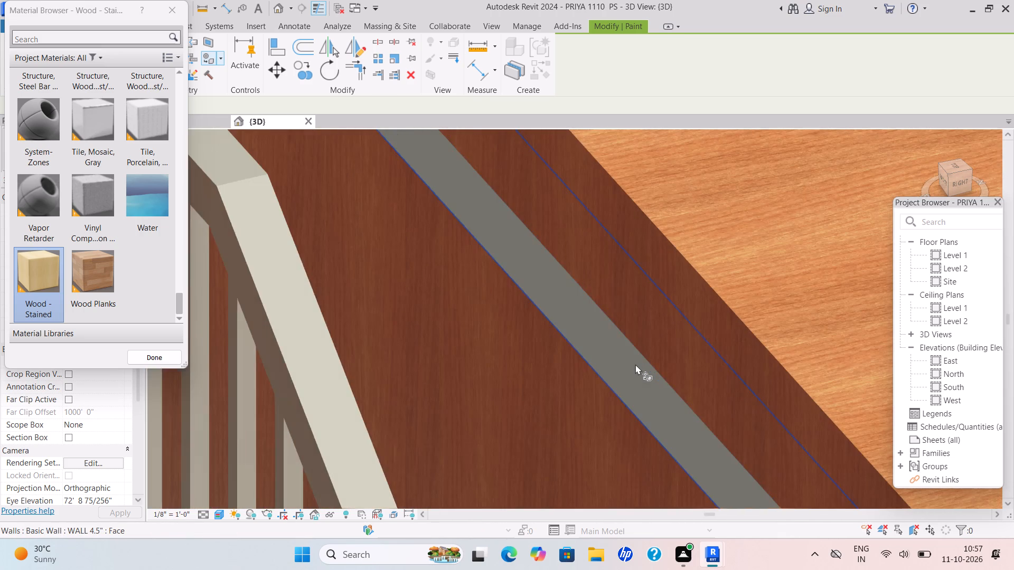
pyautogui.click(635, 365)
# Paint the inner faces of the west and south 4.5" stairwell walls with Wood - Stained.
pyautogui.scroll(-14, 644, 364)
pyautogui.keyDown('shift'); pyautogui.moveTo(655, 352); pyautogui.dragTo(652, 359, button='middle'); pyautogui.keyUp('shift')
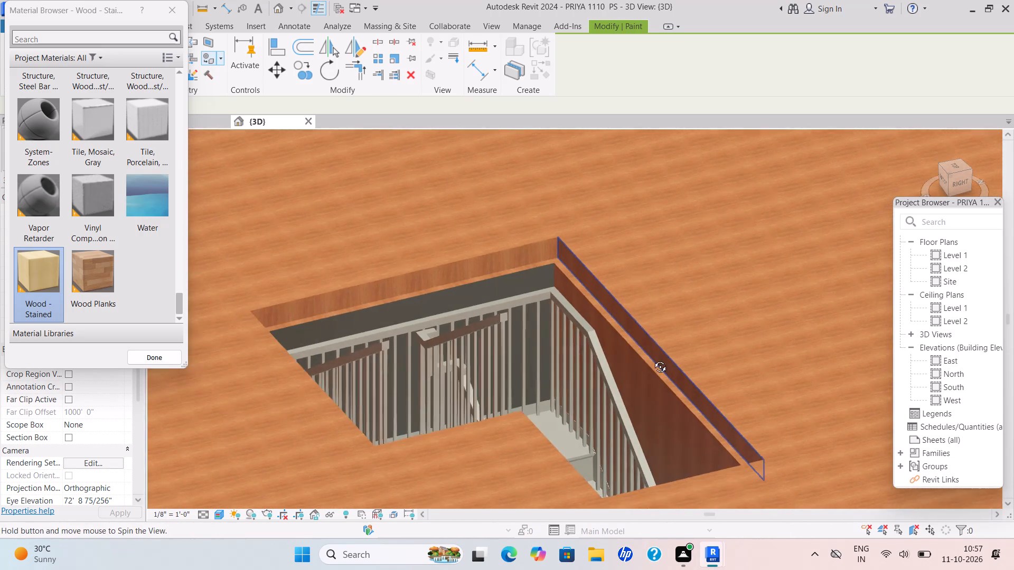
pyautogui.keyDown('shift'); pyautogui.moveTo(652, 359); pyautogui.dragTo(566, 374, button='middle'); pyautogui.keyUp('shift')
pyautogui.scroll(4, 618, 317)
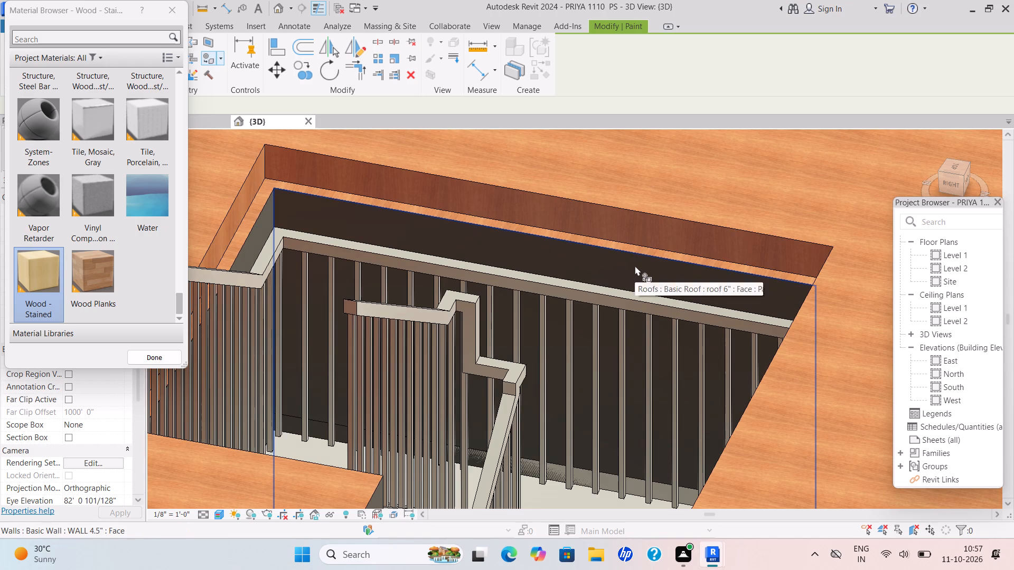
pyautogui.click(635, 265)
pyautogui.scroll(-5, 645, 270)
pyautogui.keyDown('shift'); pyautogui.moveTo(668, 300); pyautogui.dragTo(562, 327, button='middle'); pyautogui.keyUp('shift')
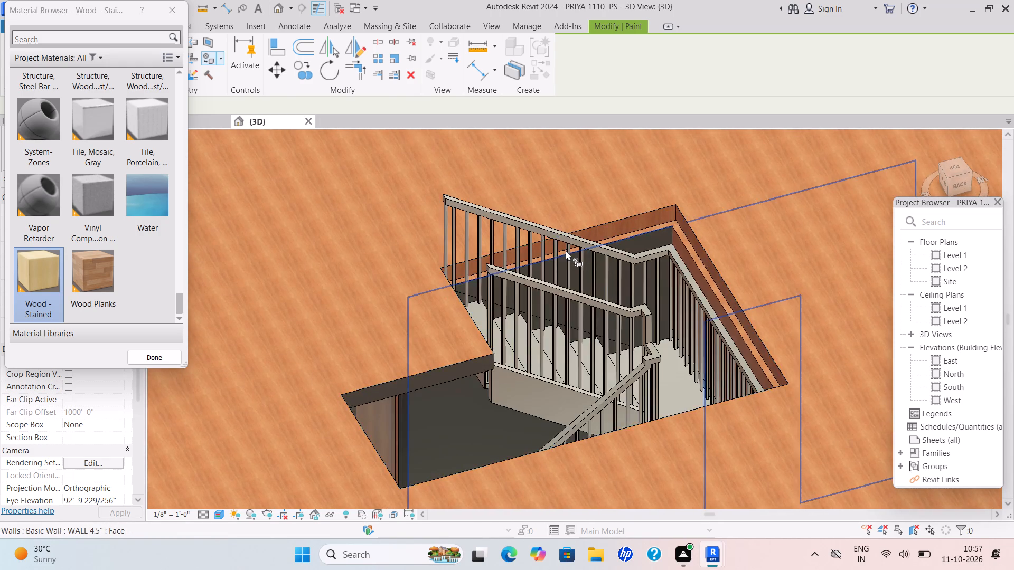
pyautogui.scroll(4, 566, 250)
pyautogui.click(566, 250)
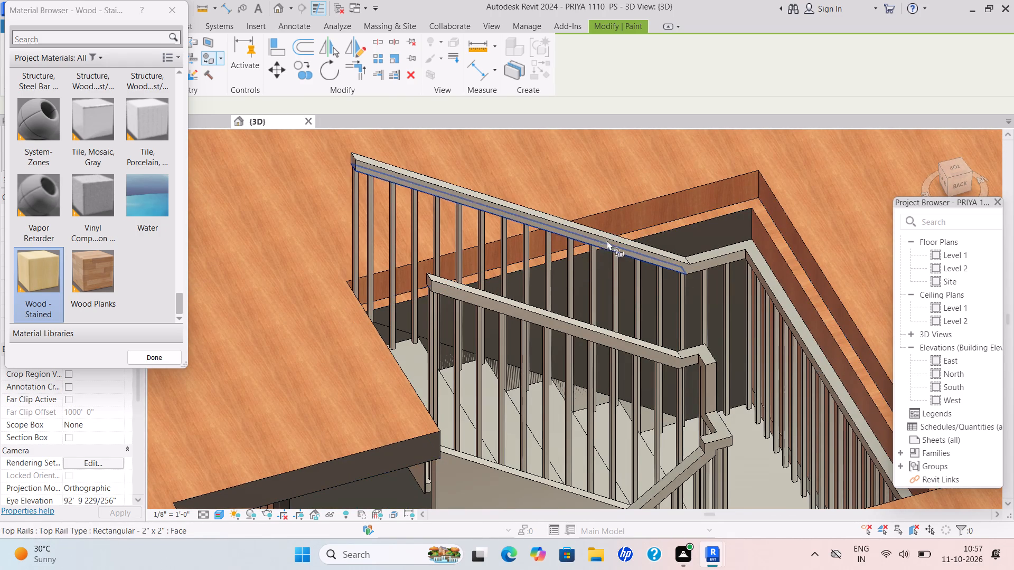
pyautogui.click(685, 223)
# Paint the two remaining roof edge faces, at the stair opening's inner corner beside the railing, with Wood - Stained.
pyautogui.scroll(-6, 707, 225)
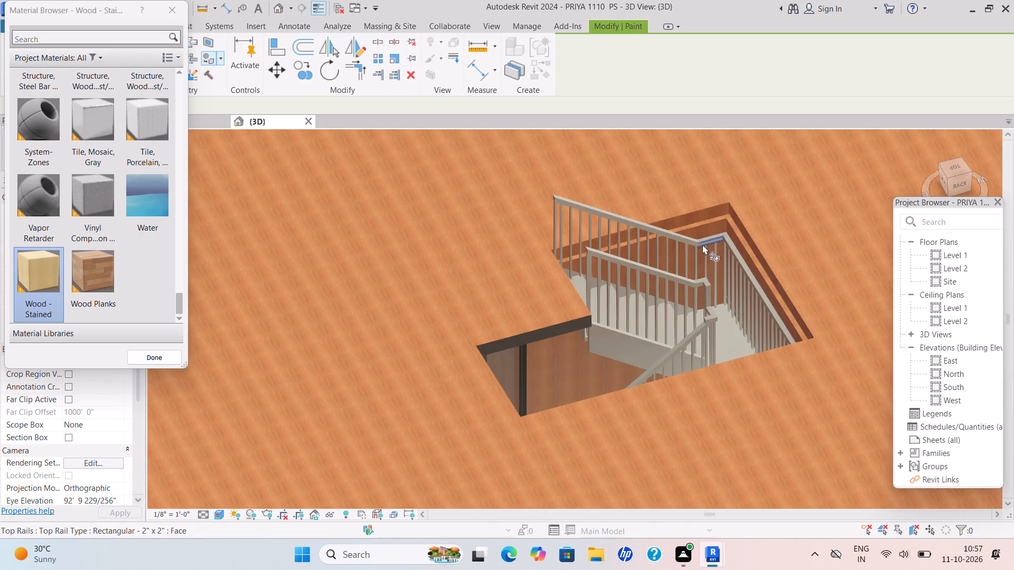
pyautogui.keyDown('shift'); pyautogui.moveTo(703, 250); pyautogui.dragTo(589, 271, button='middle'); pyautogui.keyUp('shift')
pyautogui.scroll(9, 547, 270)
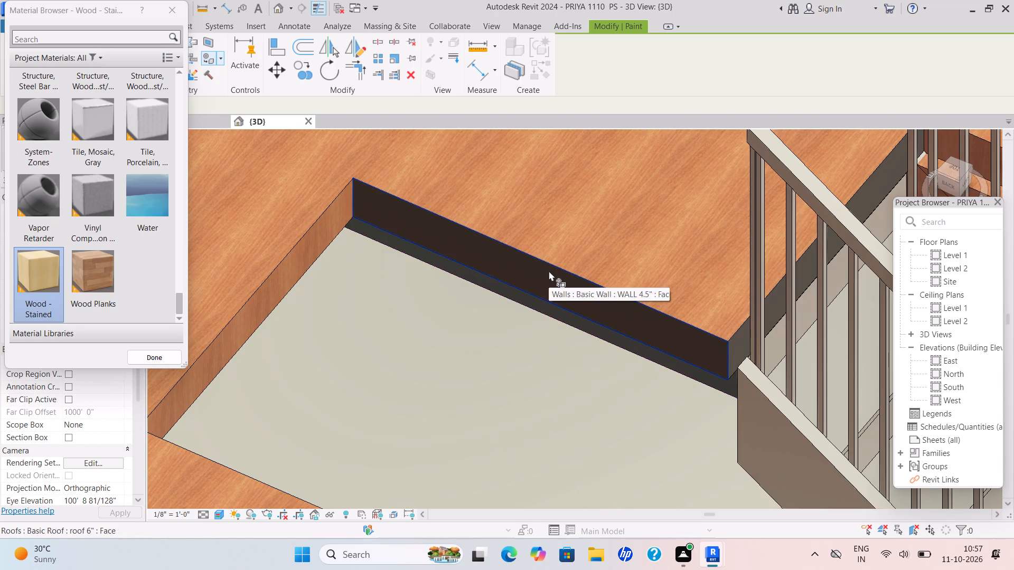
pyautogui.click(549, 271)
pyautogui.scroll(-1, 681, 296)
pyautogui.keyDown('shift'); pyautogui.moveTo(687, 305); pyautogui.dragTo(622, 277, button='middle'); pyautogui.keyUp('shift')
pyautogui.scroll(-1, 652, 303)
pyautogui.moveTo(652, 303); pyautogui.dragTo(527, 271, button='middle')
pyautogui.scroll(1, 524, 271)
pyautogui.scroll(3, 664, 284)
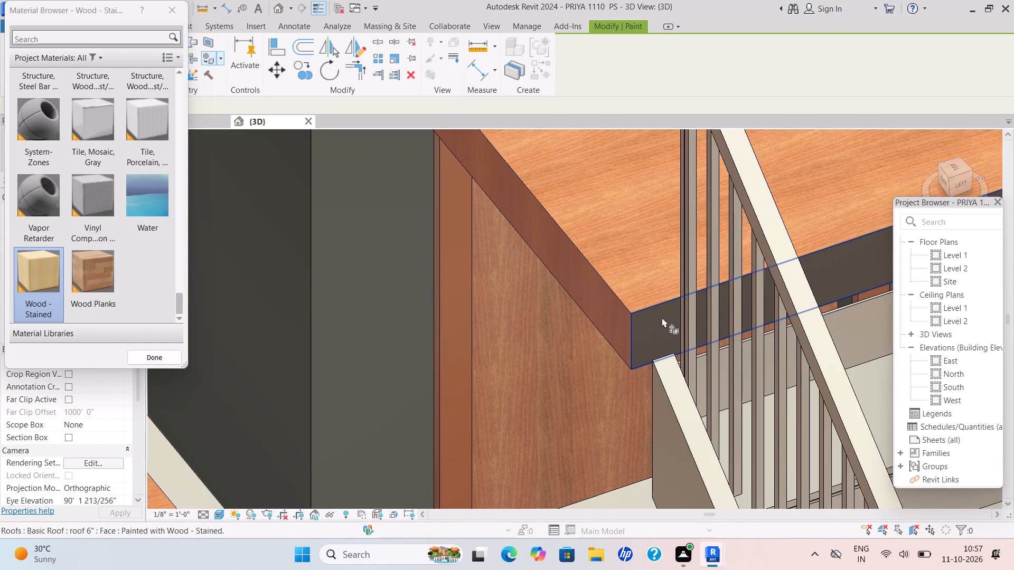
pyautogui.click(662, 317)
pyautogui.scroll(-6, 662, 317)
pyautogui.keyDown('shift'); pyautogui.moveTo(666, 328); pyautogui.dragTo(744, 282, button='middle'); pyautogui.keyUp('shift')
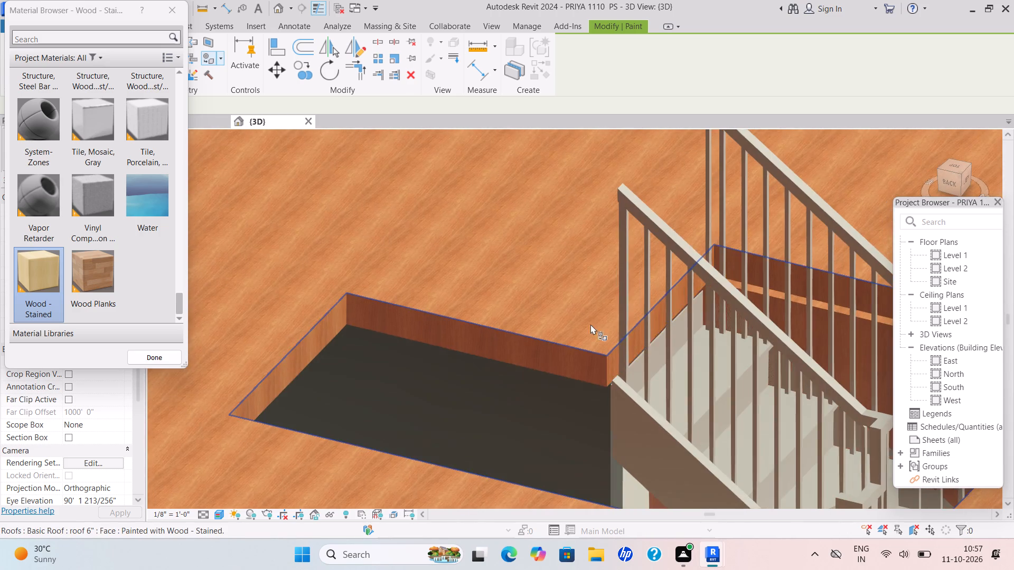
# Paint the unpainted wall face beneath the roof opening and the narrow 4.5" wall face beside it with Wood - Stained.
pyautogui.click(503, 389)
pyautogui.scroll(-3, 557, 375)
pyautogui.keyDown('shift'); pyautogui.moveTo(588, 374); pyautogui.dragTo(590, 377, button='middle'); pyautogui.keyUp('shift')
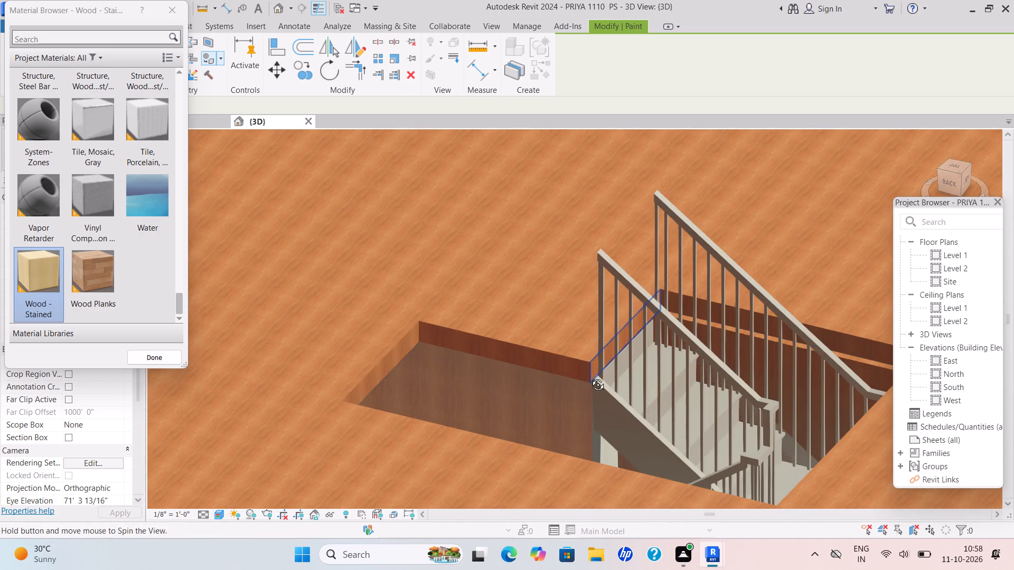
pyautogui.keyDown('shift'); pyautogui.moveTo(590, 377); pyautogui.dragTo(561, 361, button='middle'); pyautogui.keyUp('shift')
pyautogui.scroll(1, 629, 374)
pyautogui.keyDown('shift'); pyautogui.moveTo(627, 388); pyautogui.dragTo(692, 335, button='middle'); pyautogui.keyUp('shift')
pyautogui.scroll(-1, 637, 373)
pyautogui.keyDown('shift'); pyautogui.moveTo(626, 381); pyautogui.dragTo(590, 389, button='middle'); pyautogui.keyUp('shift')
pyautogui.keyDown('shift'); pyautogui.moveTo(568, 394); pyautogui.dragTo(599, 394, button='middle'); pyautogui.keyUp('shift')
pyautogui.scroll(4, 518, 415)
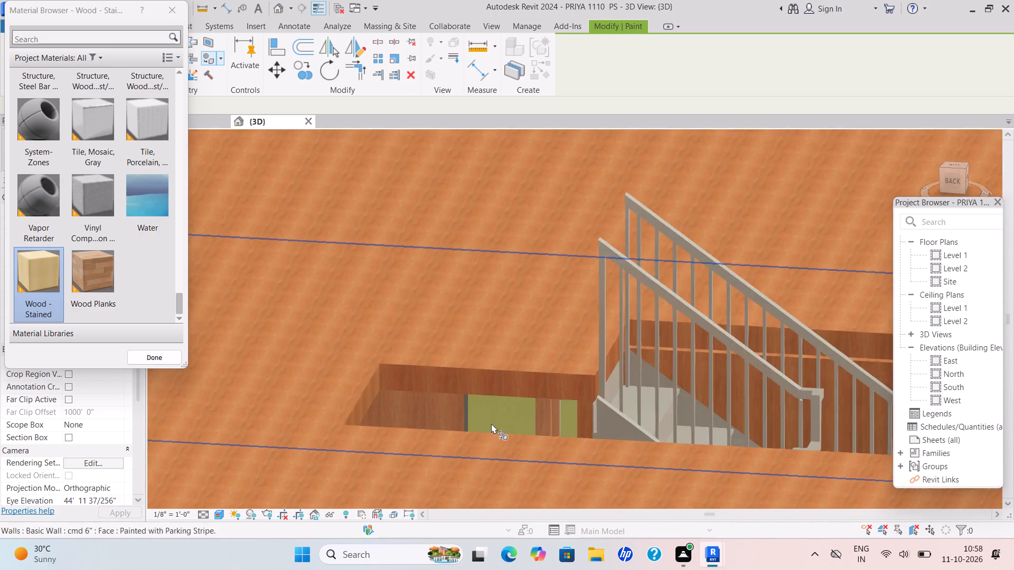
pyautogui.scroll(6, 491, 423)
pyautogui.scroll(2, 422, 407)
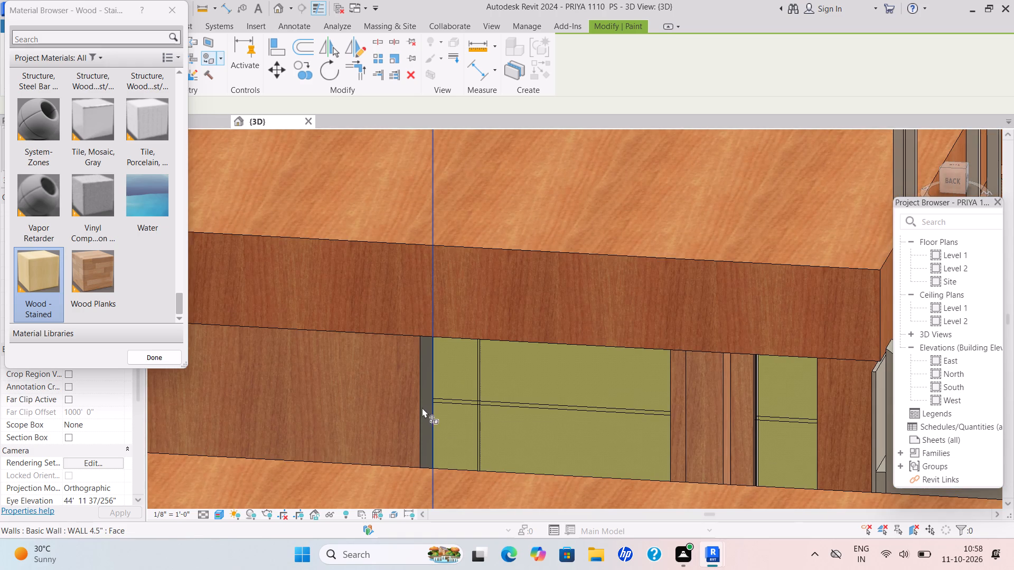
pyautogui.scroll(1, 422, 407)
pyautogui.click(427, 405)
# Paint the grey wall face beside the stair flight, below the roof opening, with Wood - Stained.
pyautogui.scroll(-4, 552, 368)
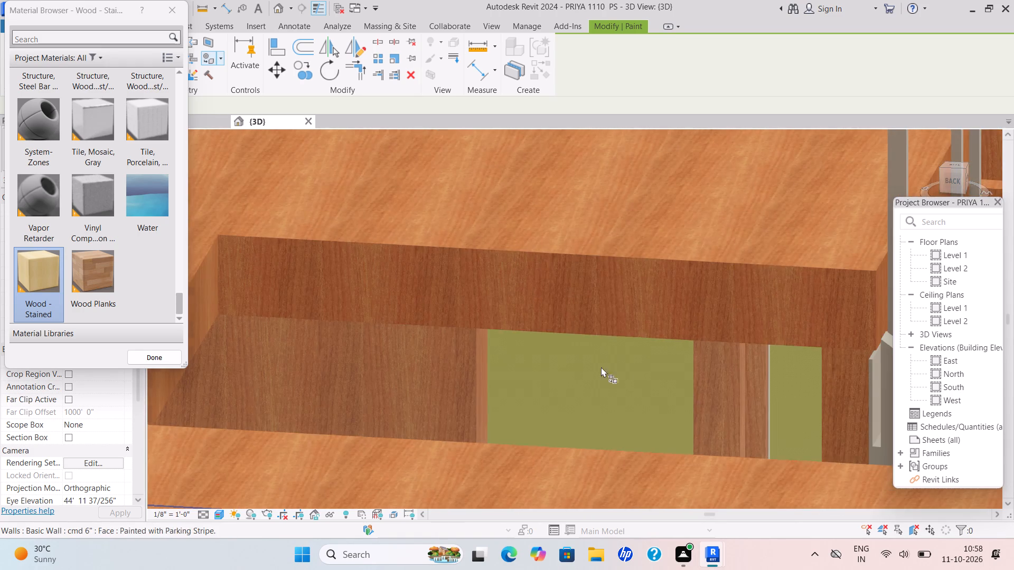
pyautogui.keyDown('shift'); pyautogui.moveTo(621, 369); pyautogui.dragTo(540, 395, button='middle'); pyautogui.keyUp('shift')
pyautogui.keyDown('shift'); pyautogui.scroll(-1, 548, 402); pyautogui.keyUp('shift')
pyautogui.scroll(-4, 534, 365)
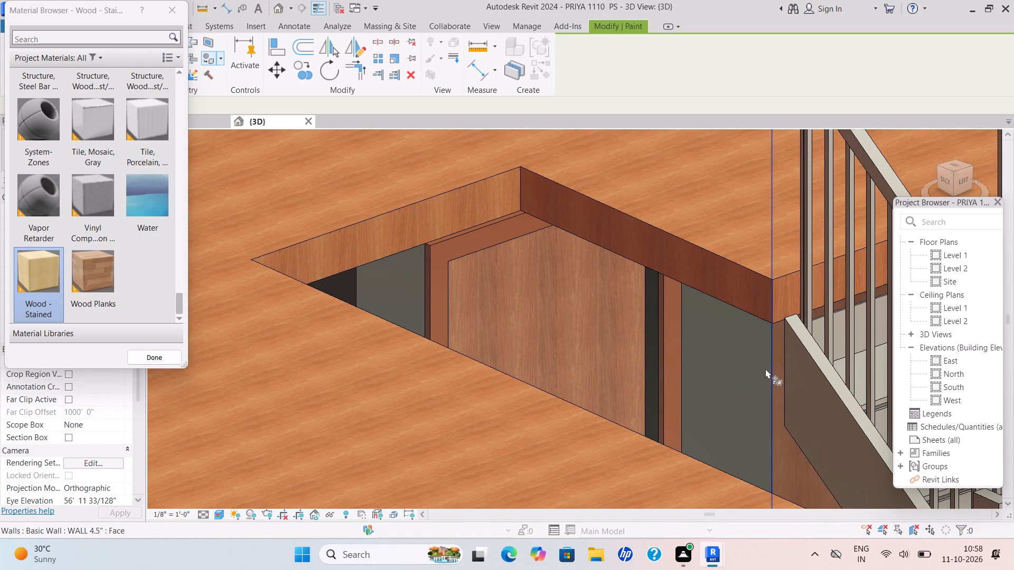
pyautogui.scroll(4, 740, 367)
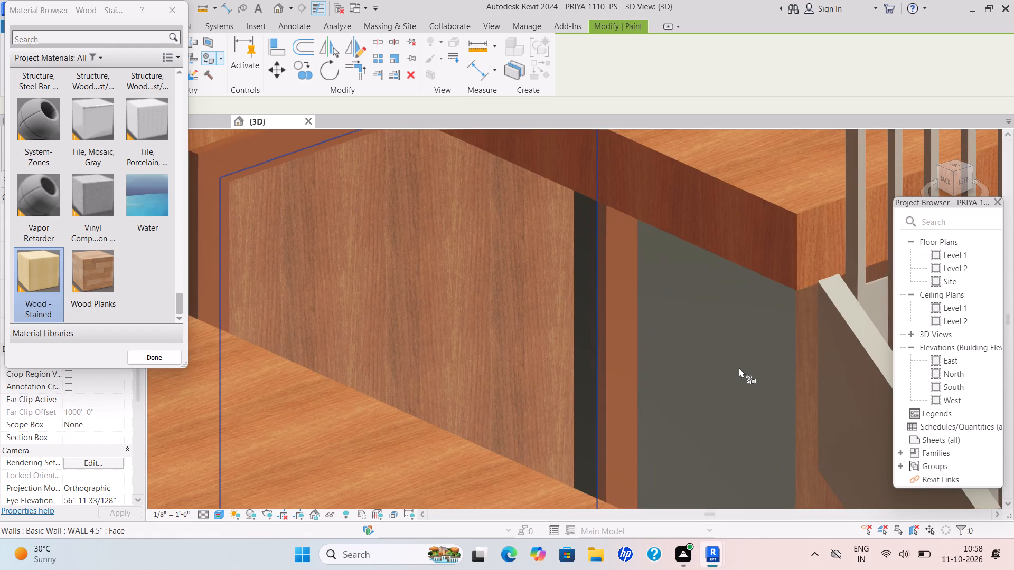
pyautogui.click(744, 367)
pyautogui.scroll(-11, 745, 366)
pyautogui.keyDown('shift'); pyautogui.moveTo(743, 368); pyautogui.dragTo(703, 381, button='middle'); pyautogui.keyUp('shift')
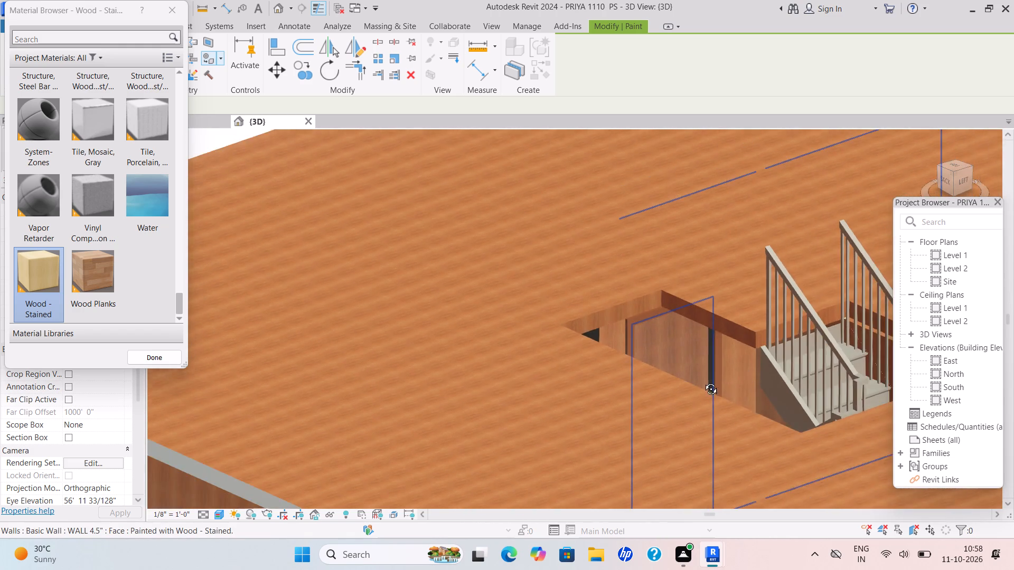
# Paint the two adjoining 9" wall faces visible through the roof opening with Wood - Stained.
pyautogui.keyDown('shift'); pyautogui.moveTo(703, 381); pyautogui.dragTo(650, 372, button='middle'); pyautogui.keyUp('shift')
pyautogui.keyDown('shift'); pyautogui.moveTo(698, 359); pyautogui.dragTo(735, 371, button='middle'); pyautogui.keyUp('shift')
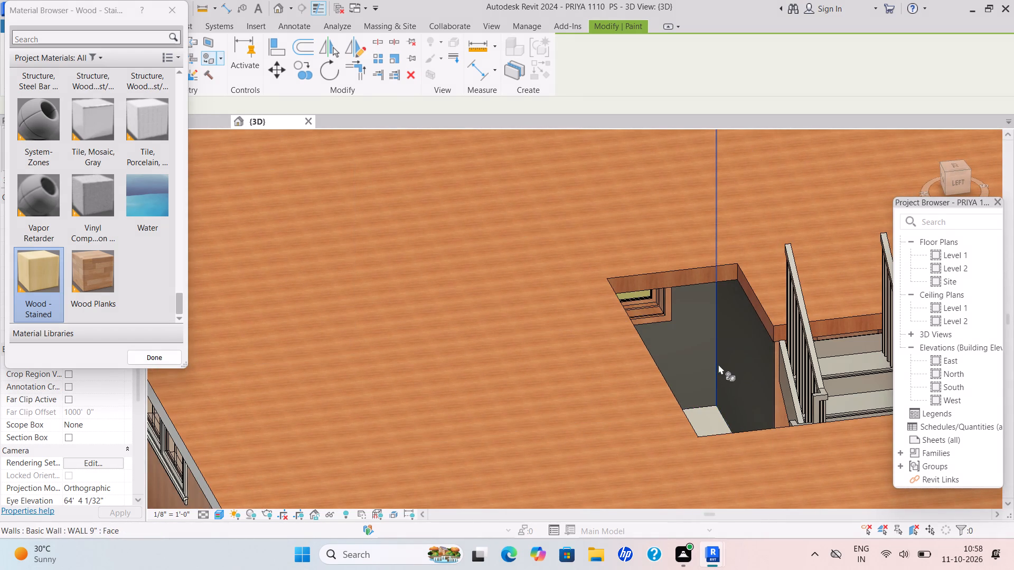
pyautogui.scroll(4, 675, 370)
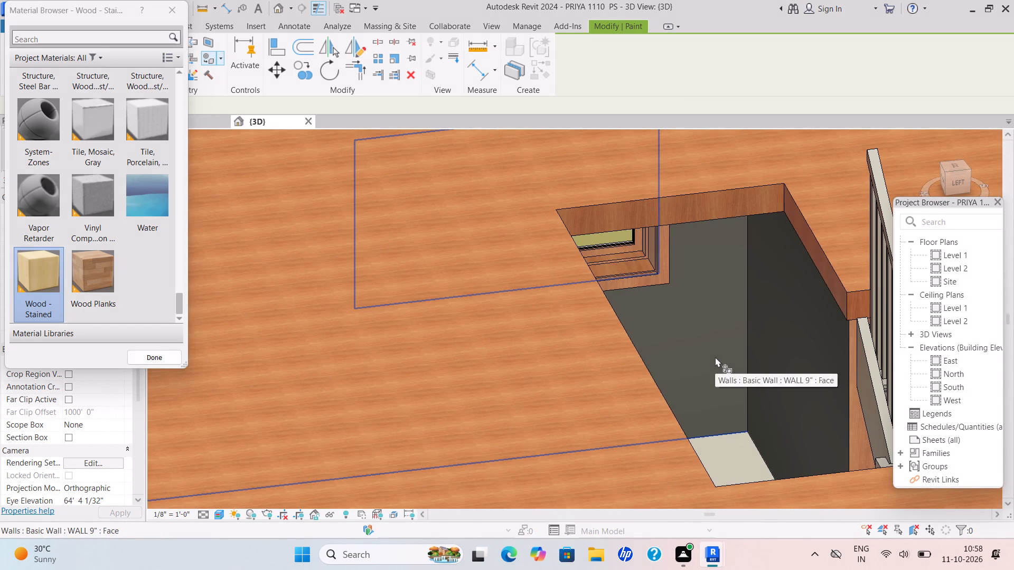
pyautogui.click(715, 357)
pyautogui.scroll(-5, 718, 357)
pyautogui.click(763, 369)
pyautogui.scroll(-4, 767, 366)
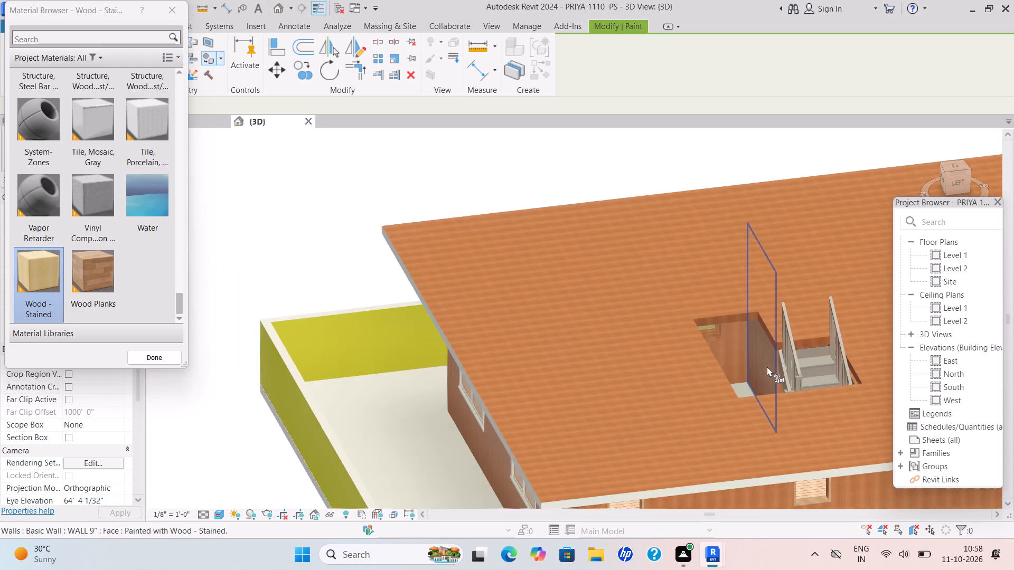
# Examine the painted roof, stair opening and house exterior from several sides.
pyautogui.keyDown('shift'); pyautogui.moveTo(767, 366); pyautogui.dragTo(711, 362, button='middle'); pyautogui.keyUp('shift')
pyautogui.scroll(-1, 734, 348)
pyautogui.keyDown('shift'); pyautogui.moveTo(739, 351); pyautogui.dragTo(649, 357, button='middle'); pyautogui.keyUp('shift')
pyautogui.keyDown('shift'); pyautogui.scroll(-1, 739, 354); pyautogui.keyUp('shift')
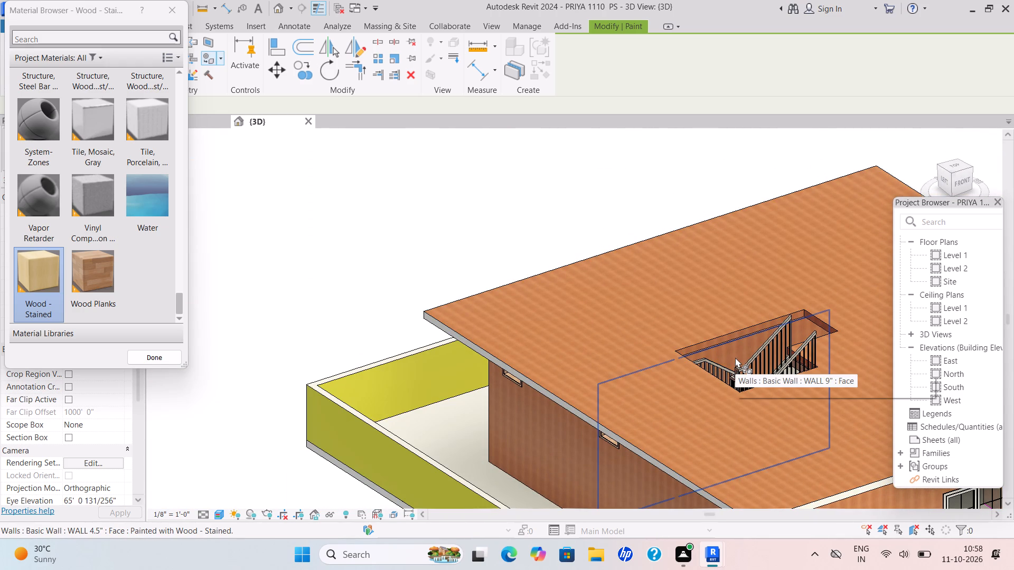
pyautogui.scroll(-6, 735, 357)
pyautogui.keyDown('shift'); pyautogui.moveTo(794, 394); pyautogui.dragTo(715, 381, button='middle'); pyautogui.keyUp('shift')
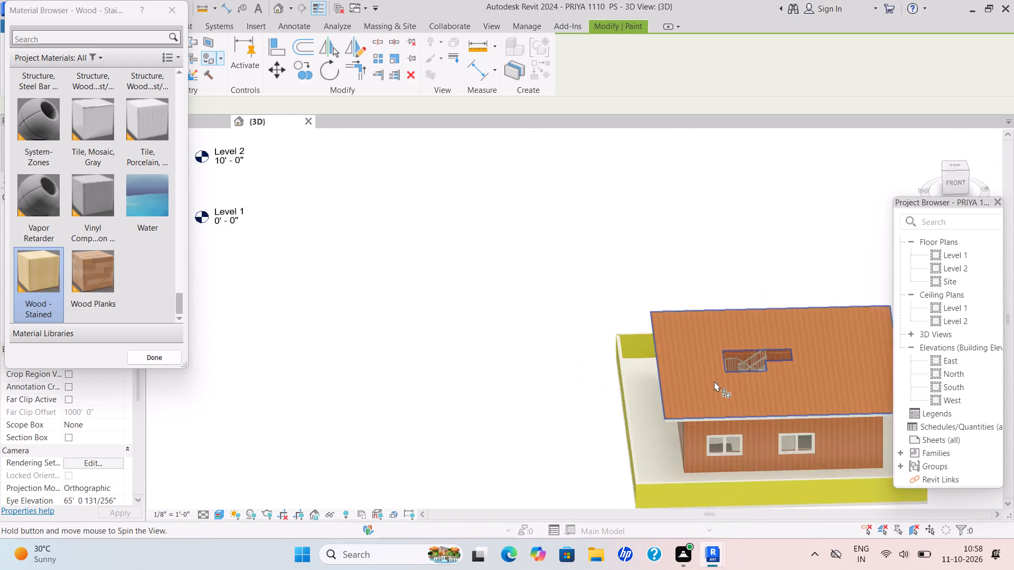
pyautogui.keyDown('shift'); pyautogui.moveTo(737, 402); pyautogui.dragTo(606, 395, button='middle'); pyautogui.keyUp('shift')
pyautogui.moveTo(756, 433); pyautogui.dragTo(560, 425, button='middle')
pyautogui.scroll(-1, 565, 426)
pyautogui.keyDown('shift'); pyautogui.moveTo(552, 421); pyautogui.dragTo(513, 406, button='middle'); pyautogui.keyUp('shift')
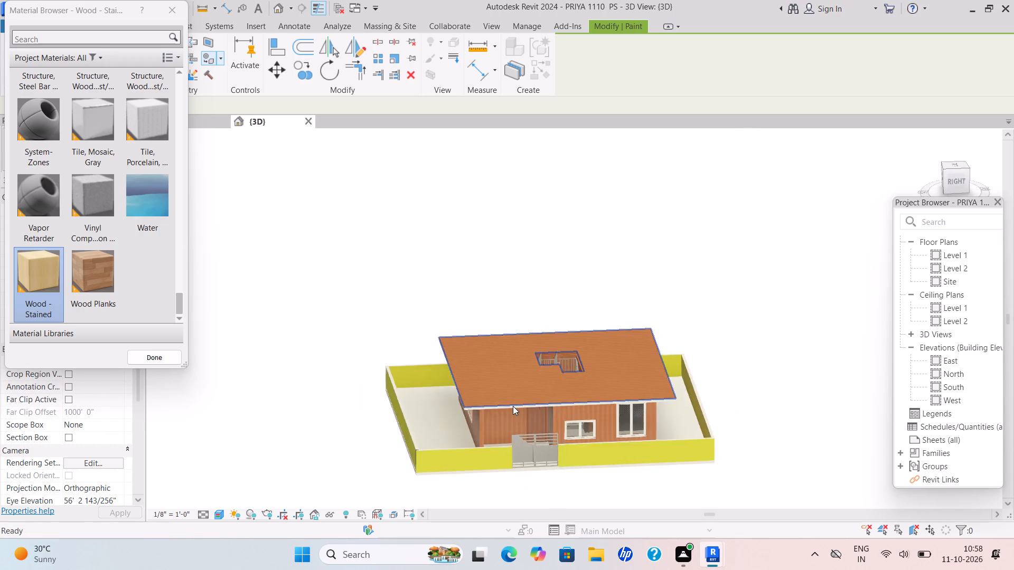
pyautogui.scroll(4, 513, 406)
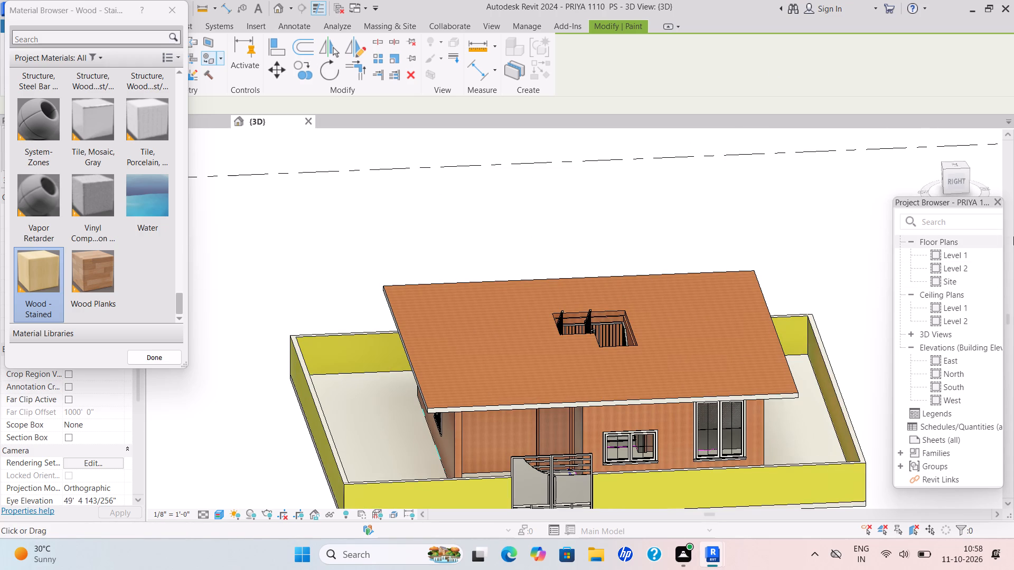
# Open the South elevation and start the Level tool.
pyautogui.tripleClick(949, 391)
pyautogui.click(947, 389)
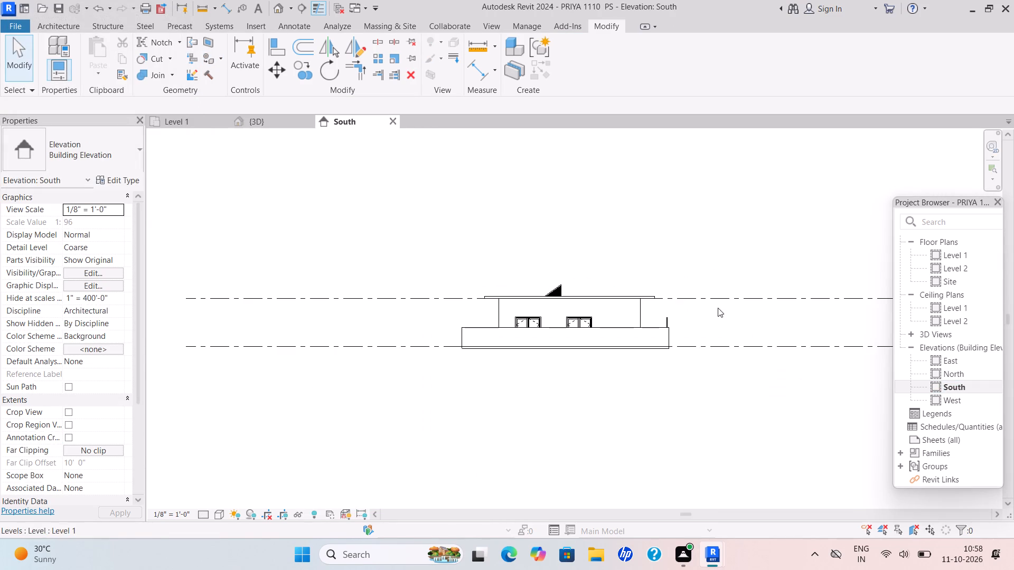
pyautogui.scroll(-4, 718, 308)
pyautogui.scroll(-1, 748, 252)
pyautogui.moveTo(745, 250); pyautogui.dragTo(617, 280, button='middle')
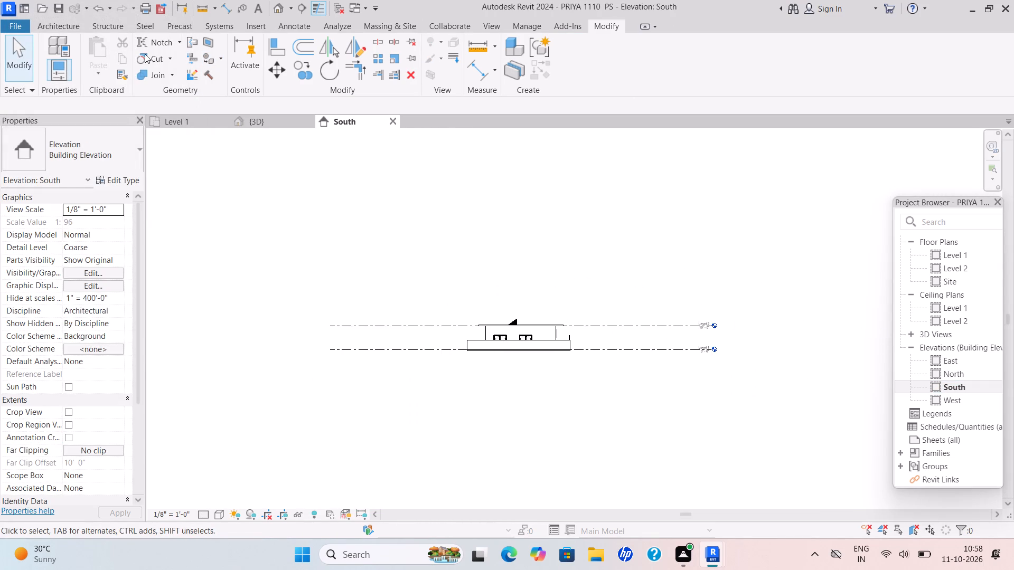
pyautogui.click(59, 26)
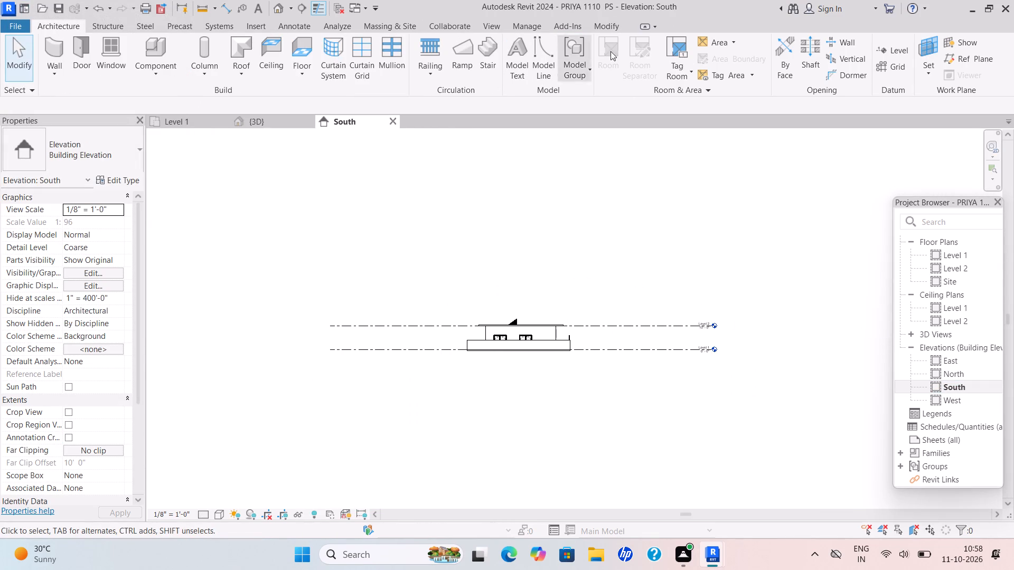
pyautogui.doubleClick(896, 53)
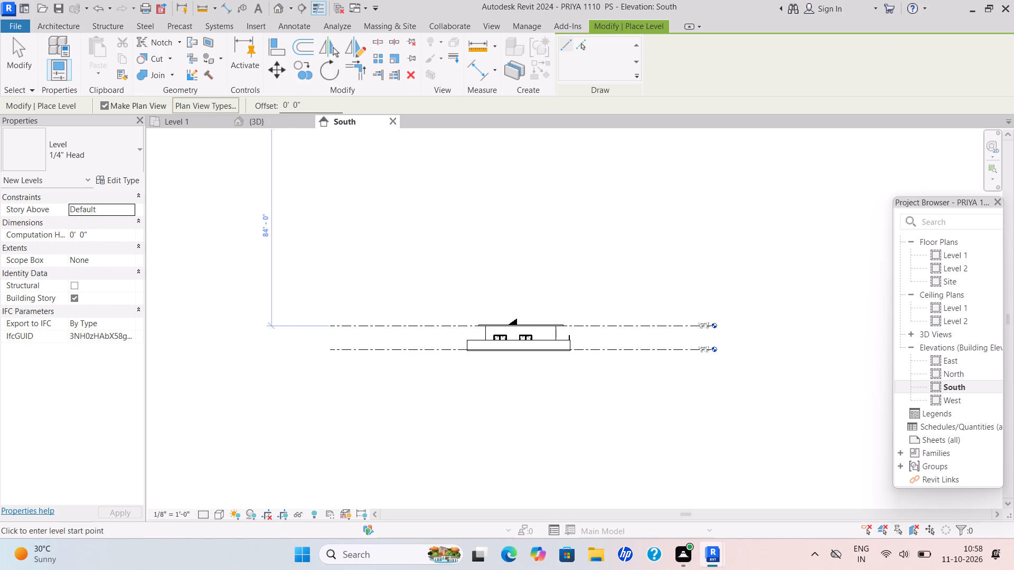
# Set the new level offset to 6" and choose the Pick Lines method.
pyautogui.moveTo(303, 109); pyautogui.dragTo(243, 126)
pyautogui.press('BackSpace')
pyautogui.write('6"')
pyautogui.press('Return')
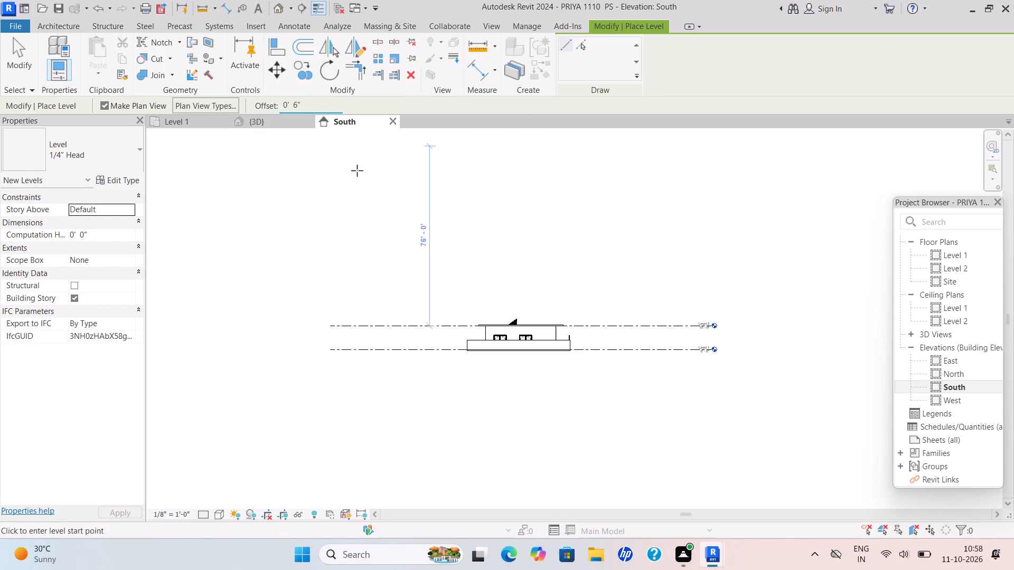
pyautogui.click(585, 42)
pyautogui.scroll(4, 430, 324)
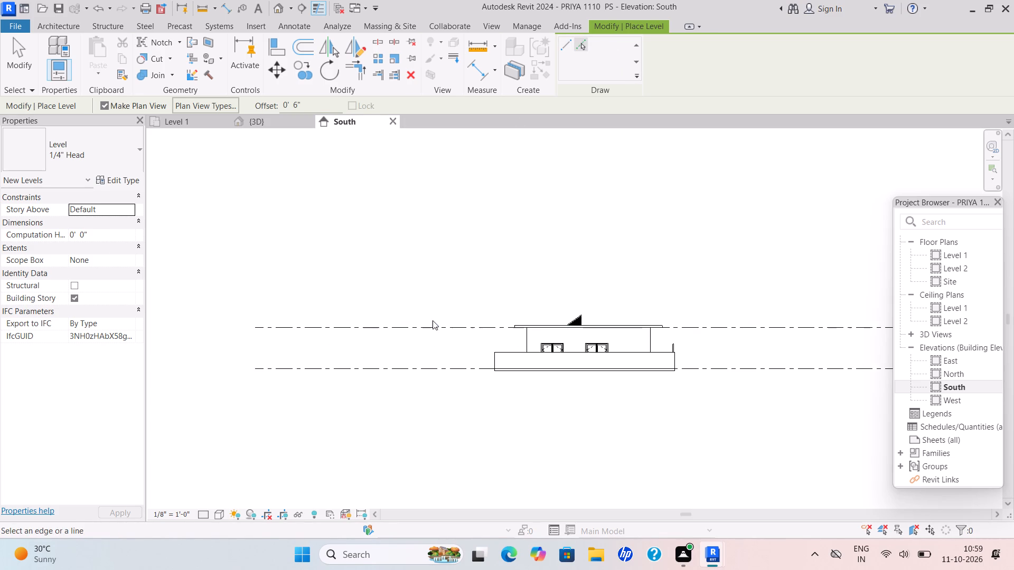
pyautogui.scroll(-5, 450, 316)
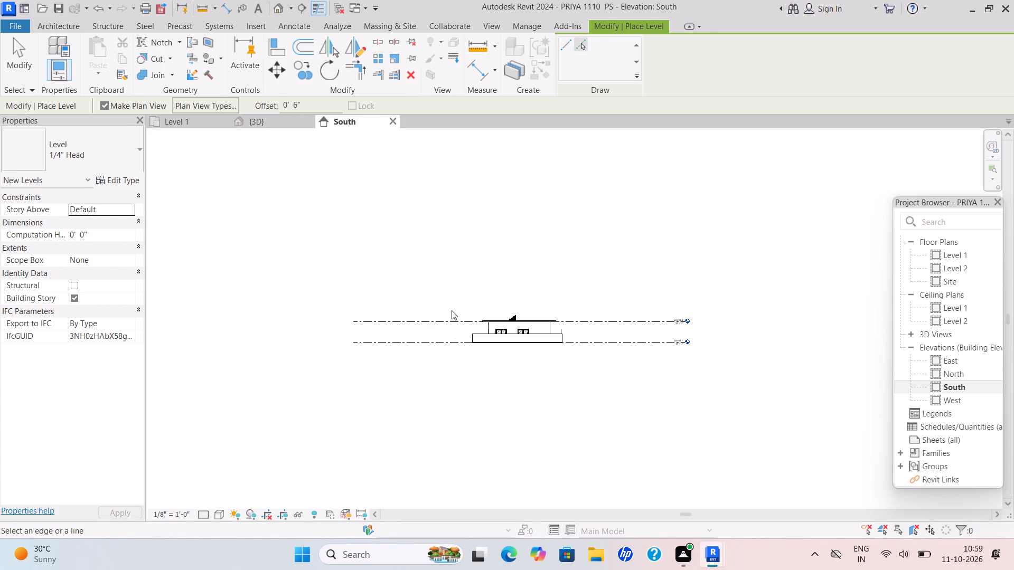
# Add three levels above Level 2 by picking each level line in turn with a 10' 6" offset.
pyautogui.moveTo(311, 111); pyautogui.dragTo(246, 130)
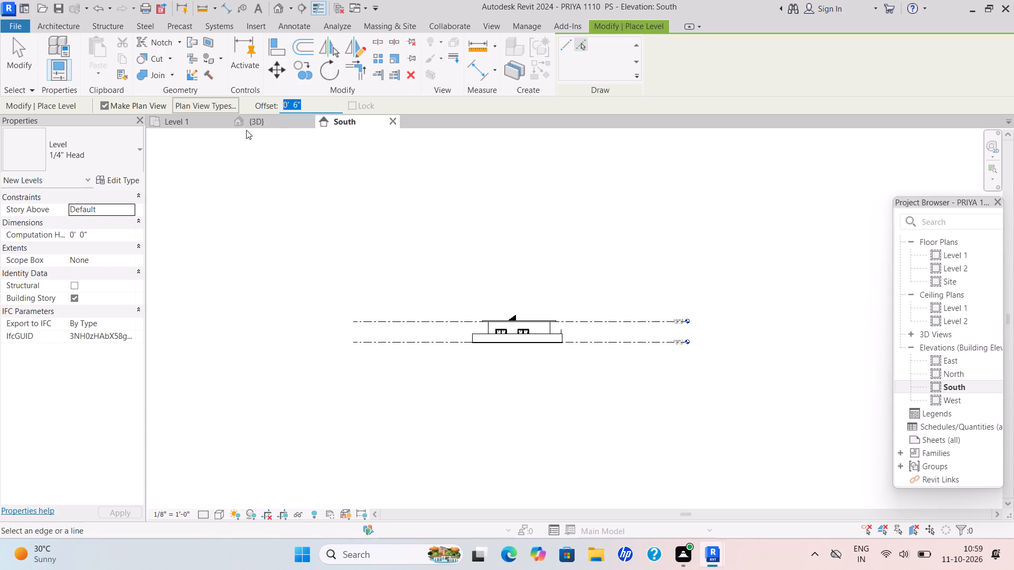
pyautogui.press('BackSpace')
pyautogui.write("10'")
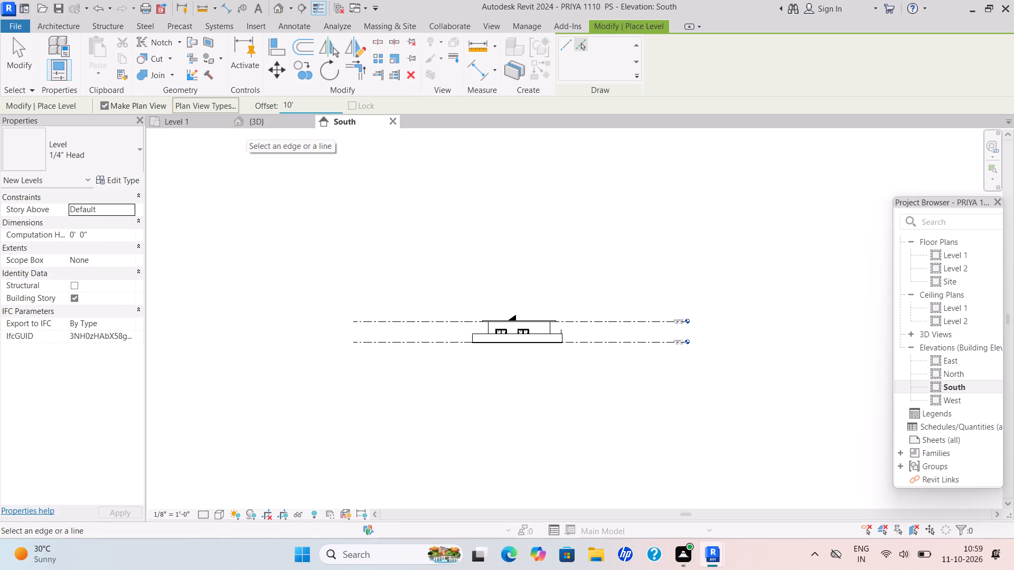
pyautogui.write('6"')
pyautogui.press('Return')
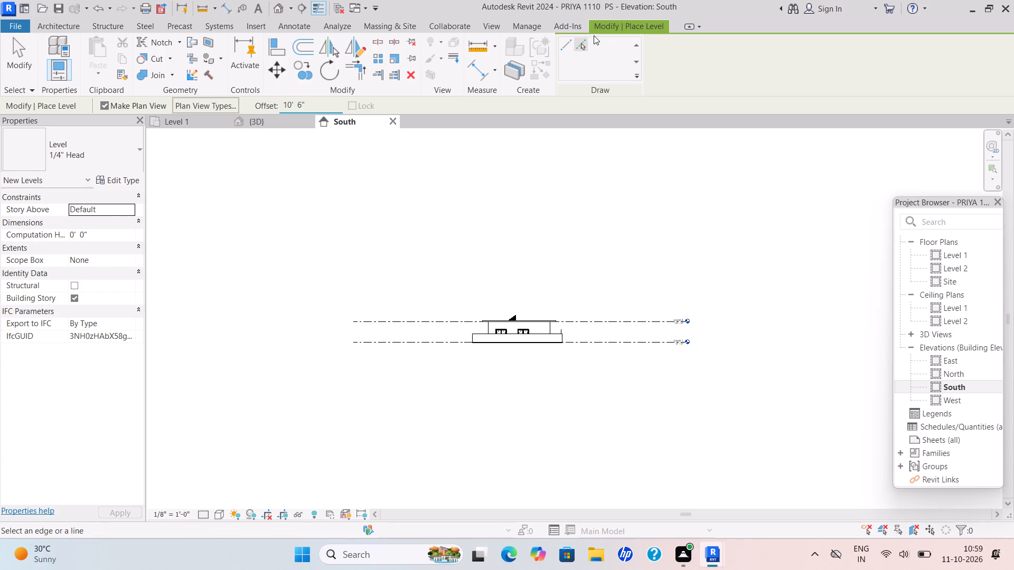
pyautogui.click(586, 44)
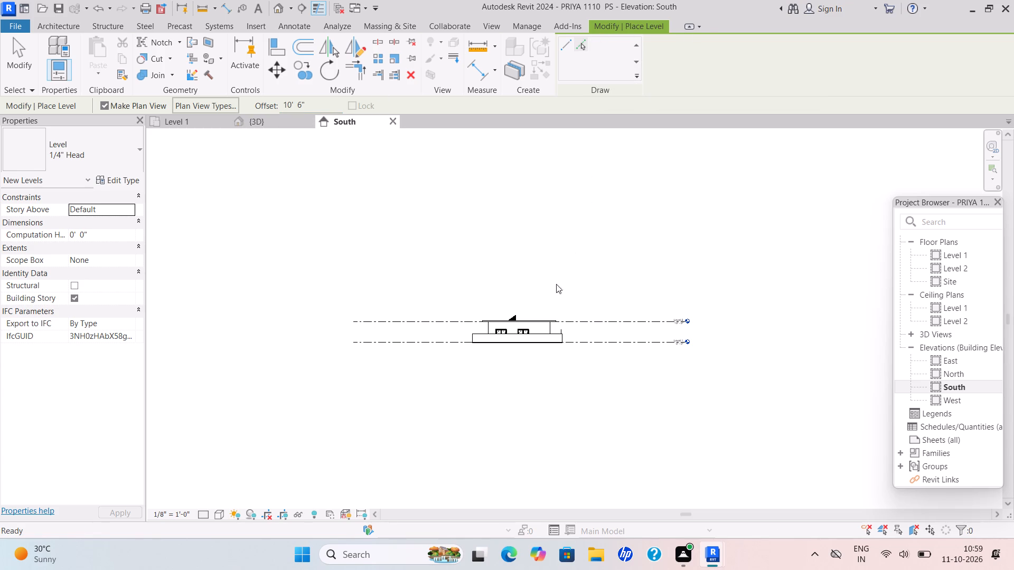
pyautogui.scroll(3, 579, 317)
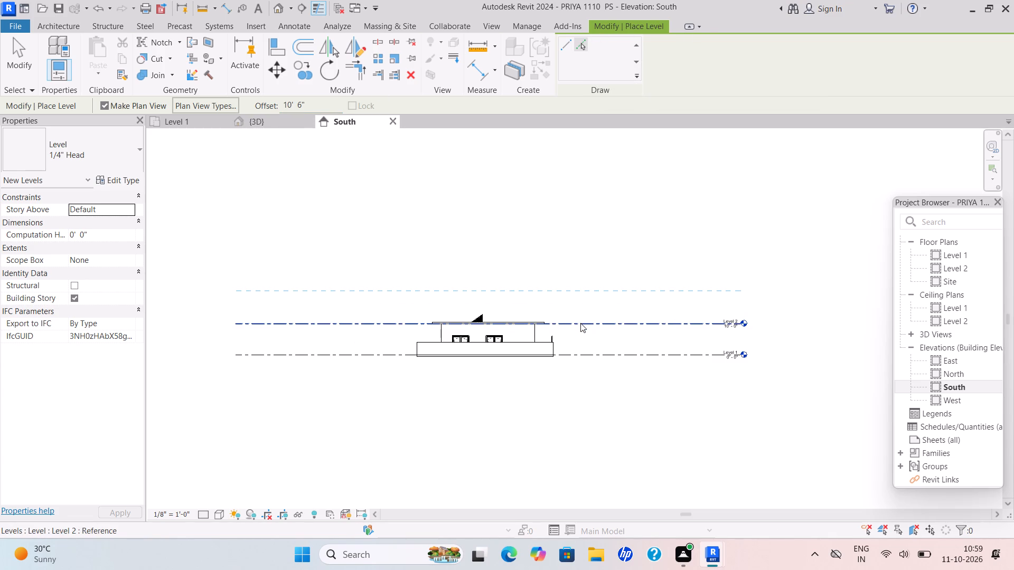
pyautogui.click(580, 323)
pyautogui.click(583, 289)
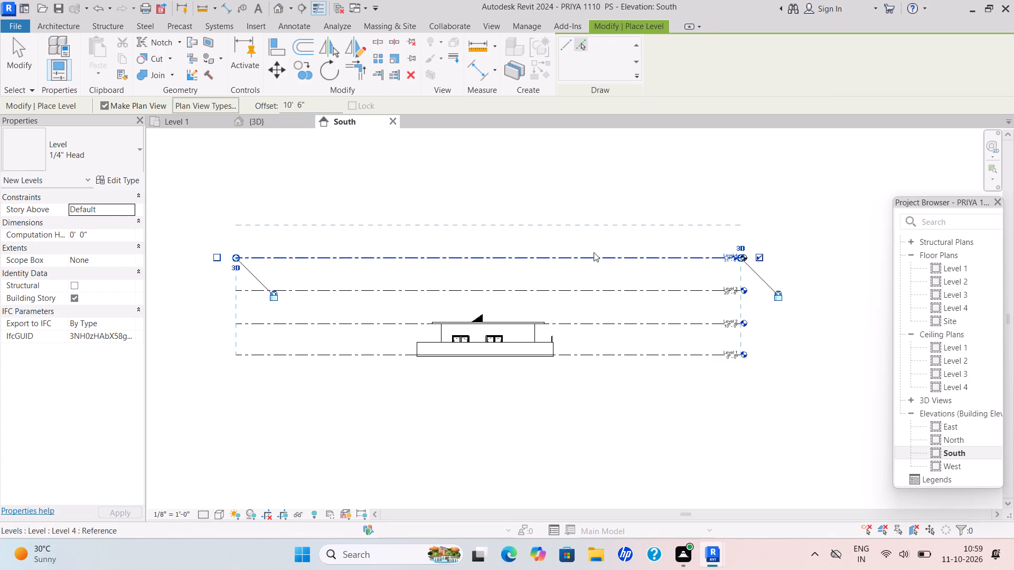
pyautogui.click(594, 252)
pyautogui.scroll(-3, 687, 262)
pyautogui.press('Escape')
pyautogui.scroll(-2, 680, 268)
pyautogui.press('Escape')
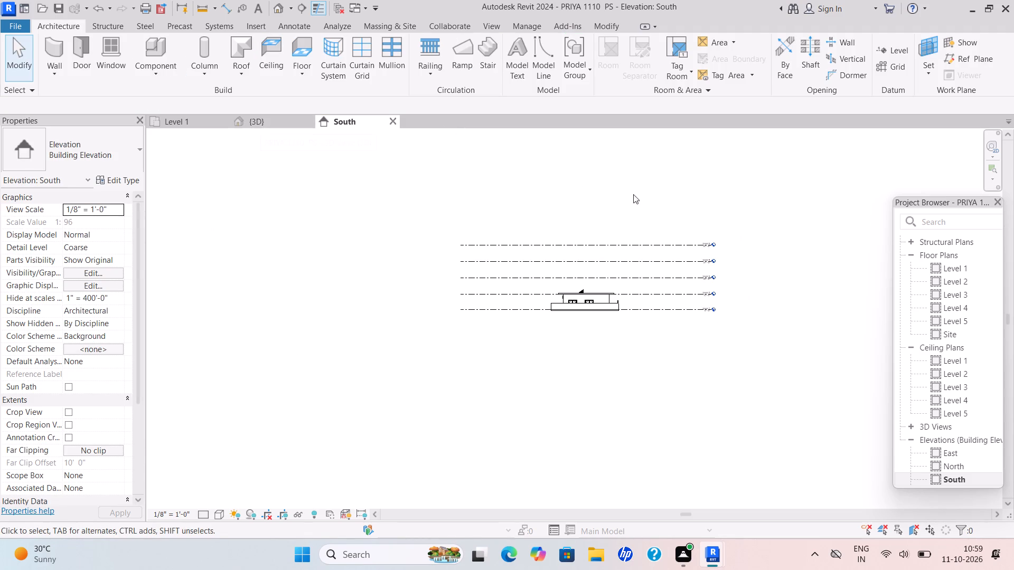
pyautogui.scroll(8, 661, 256)
pyautogui.scroll(-3, 636, 306)
pyautogui.press('Escape')
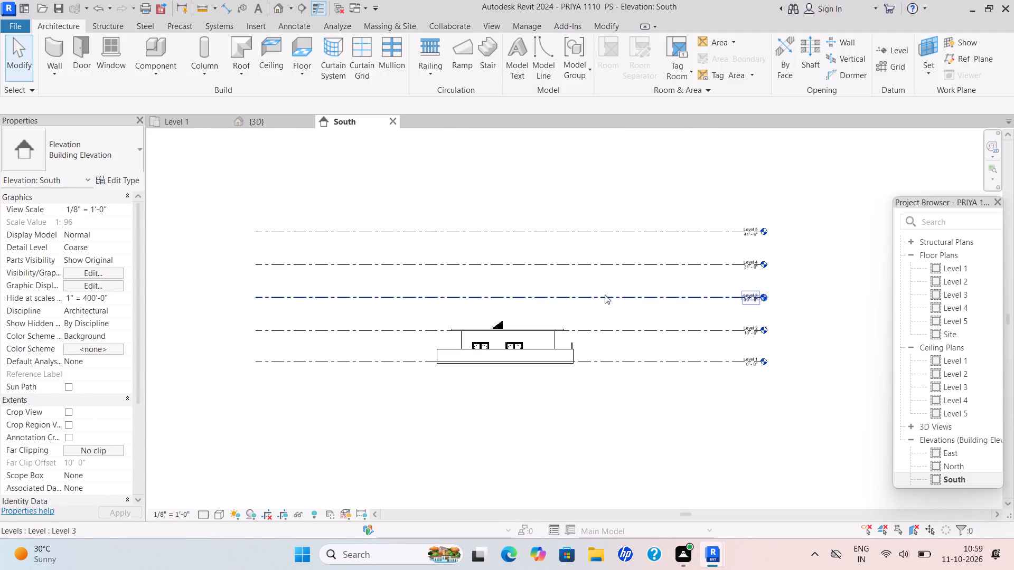
pyautogui.scroll(3, 505, 303)
# Return to the 3D view and examine the house from its gate side.
pyautogui.click(277, 122)
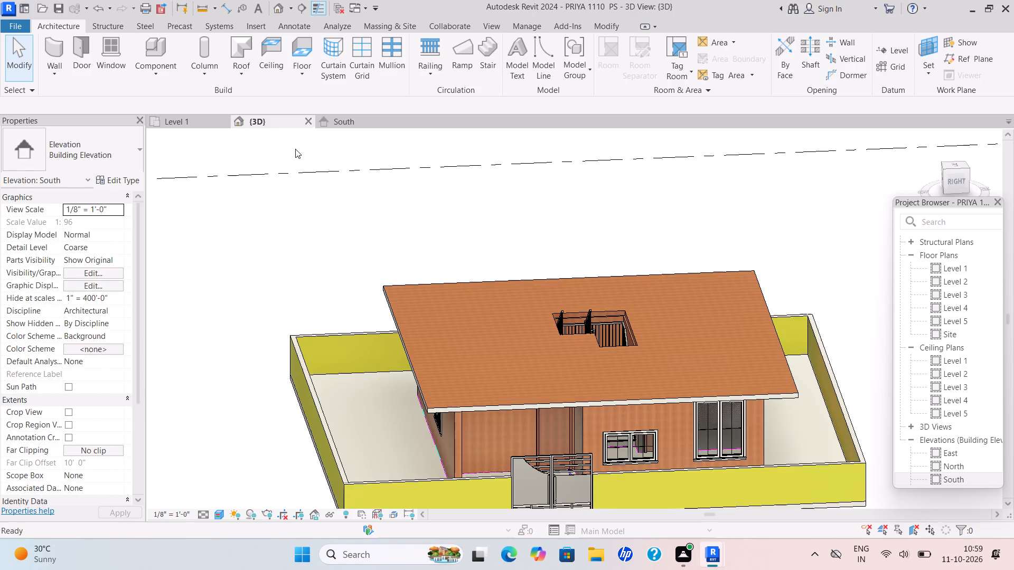
pyautogui.scroll(-4, 402, 246)
pyautogui.scroll(2, 512, 349)
pyautogui.keyDown('shift'); pyautogui.moveTo(514, 349); pyautogui.dragTo(499, 303, button='middle'); pyautogui.keyUp('shift')
pyautogui.keyDown('shift'); pyautogui.scroll(1, 499, 304); pyautogui.keyUp('shift')
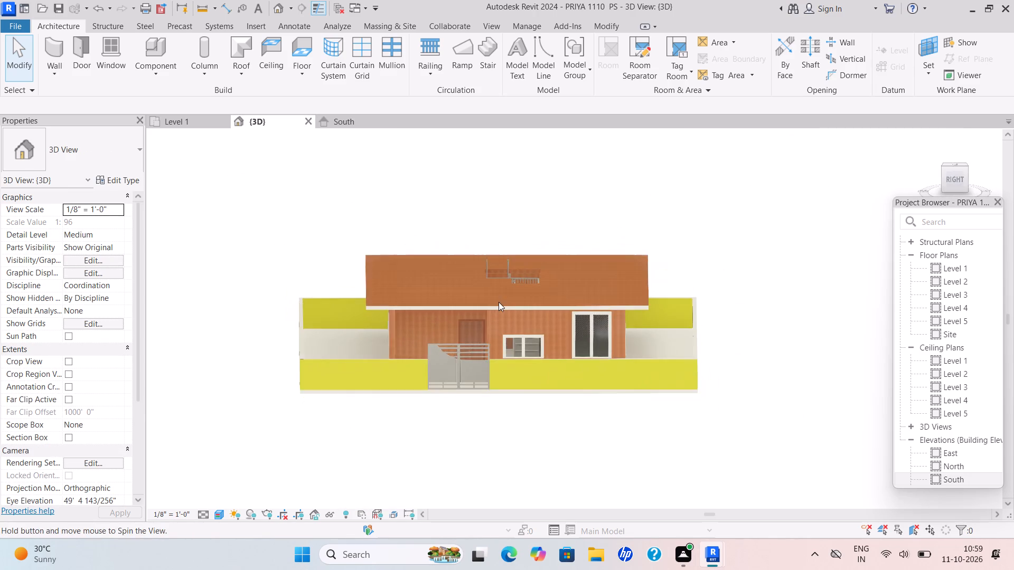
pyautogui.scroll(5, 532, 332)
pyautogui.keyDown('shift'); pyautogui.moveTo(531, 342); pyautogui.dragTo(529, 369, button='middle'); pyautogui.keyUp('shift')
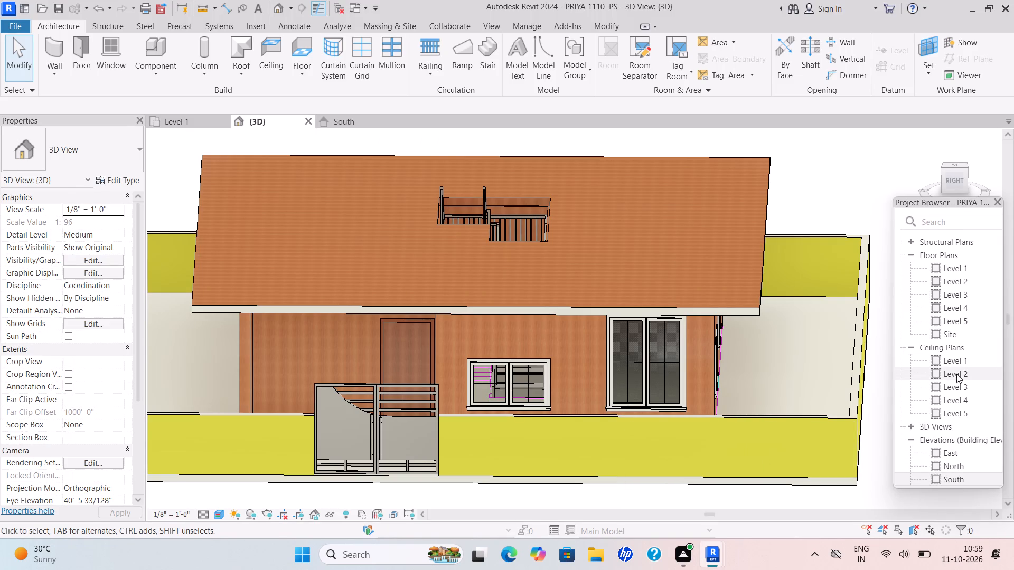
pyautogui.scroll(3, 956, 375)
pyautogui.scroll(-15, 956, 375)
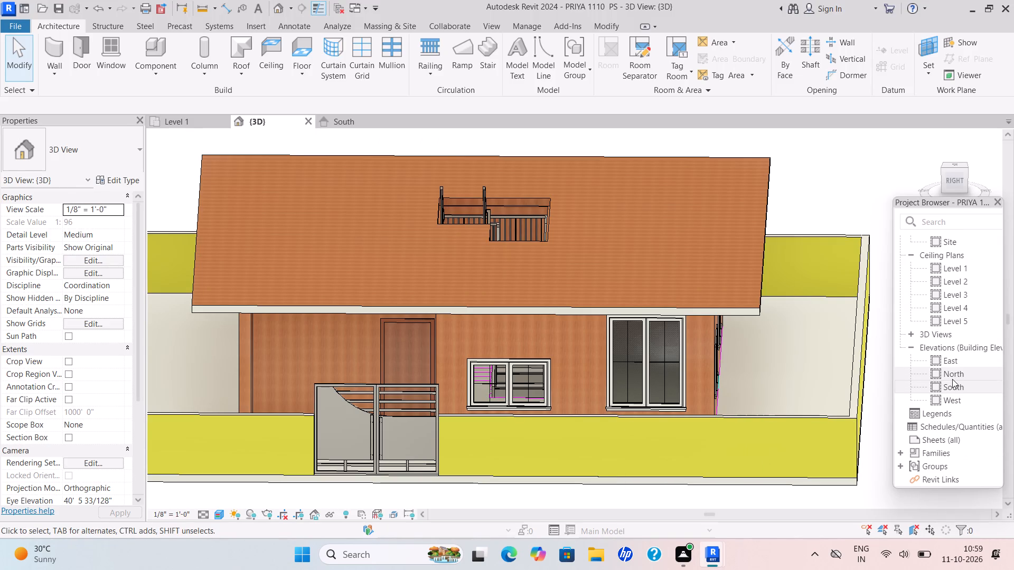
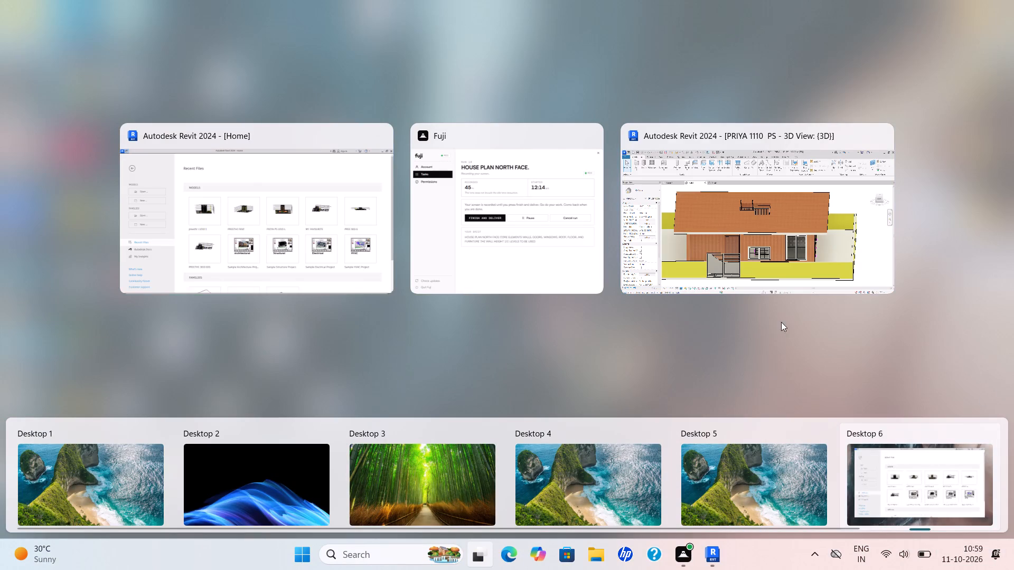
# Switch to the Revit window with the house project's 3D view and close the extra Revit Home window.
pyautogui.click(749, 259)
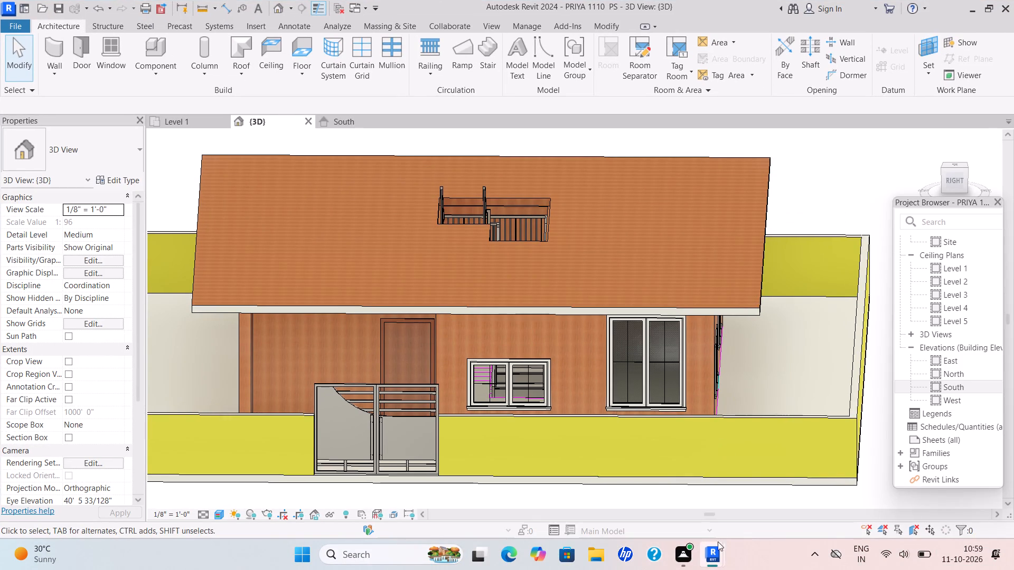
pyautogui.click(840, 444)
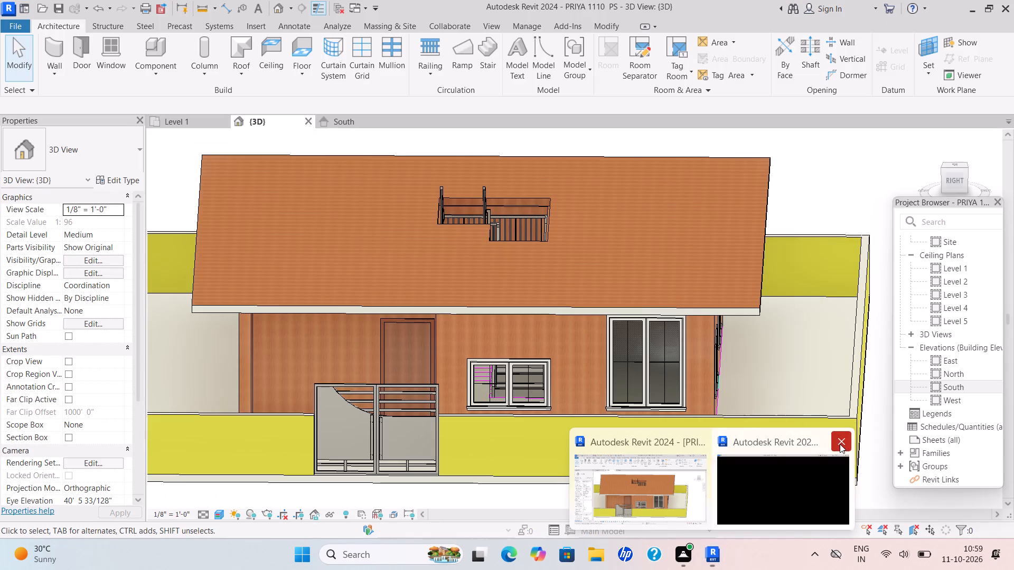
# Examine the house model in the 3D view, the South elevation and the Level 1 floor plan, ending in the 3D view.
pyautogui.scroll(-2, 572, 350)
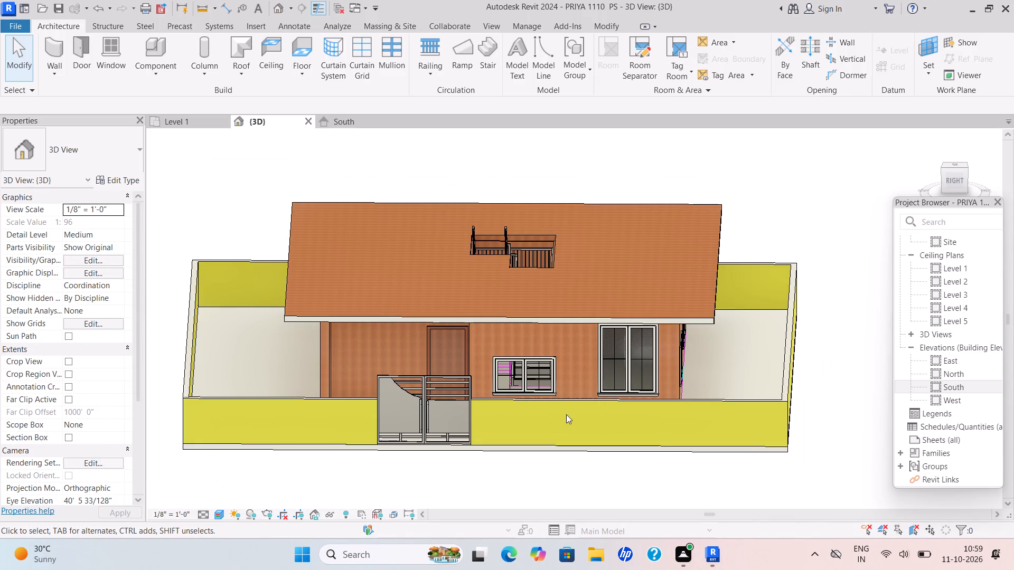
pyautogui.scroll(-4, 600, 448)
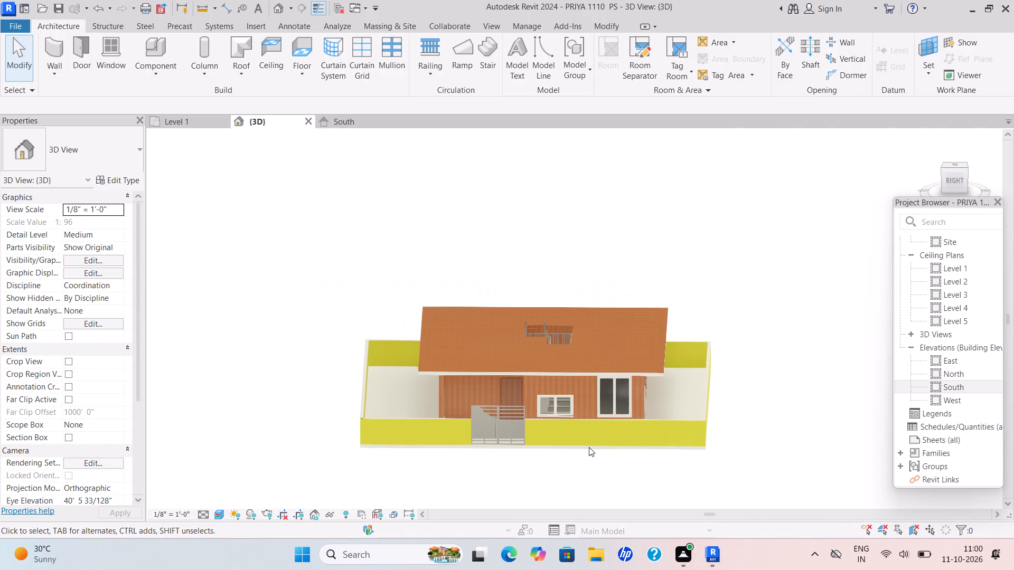
pyautogui.scroll(3, 669, 400)
pyautogui.scroll(-3, 665, 404)
pyautogui.keyDown('shift'); pyautogui.moveTo(664, 404); pyautogui.dragTo(657, 345, button='middle'); pyautogui.keyUp('shift')
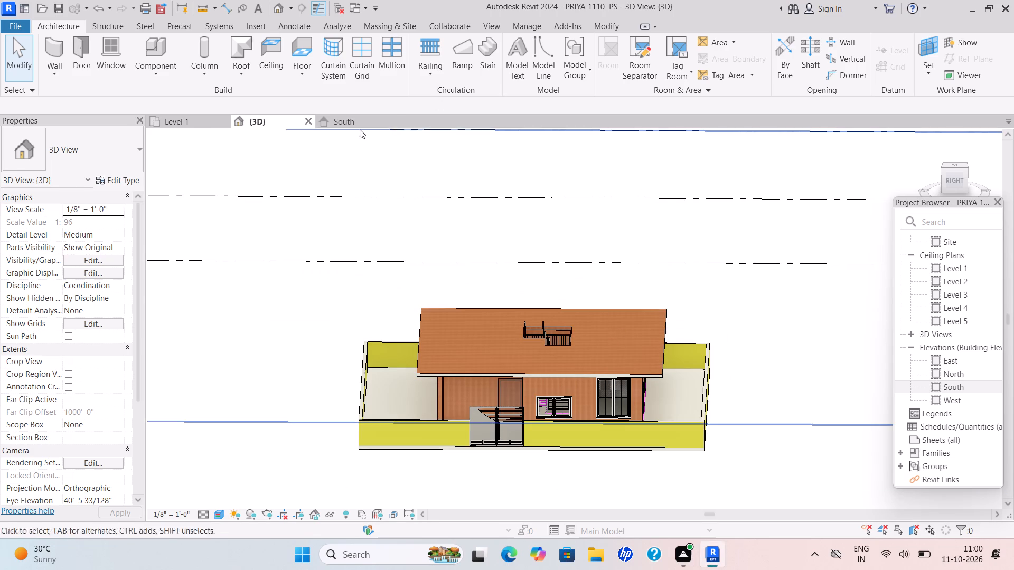
pyautogui.click(338, 119)
pyautogui.scroll(-4, 425, 175)
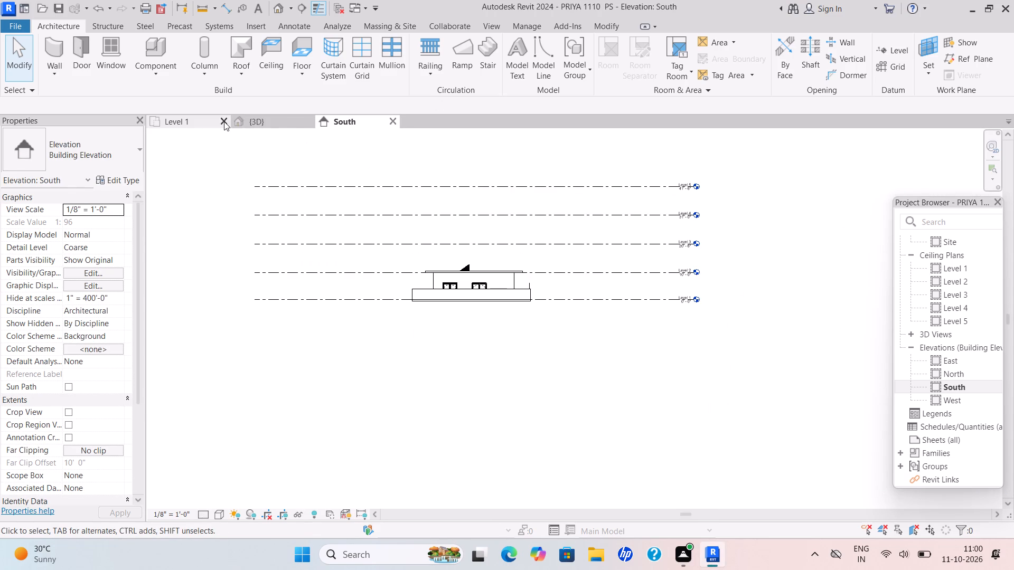
pyautogui.click(199, 125)
pyautogui.scroll(-4, 372, 233)
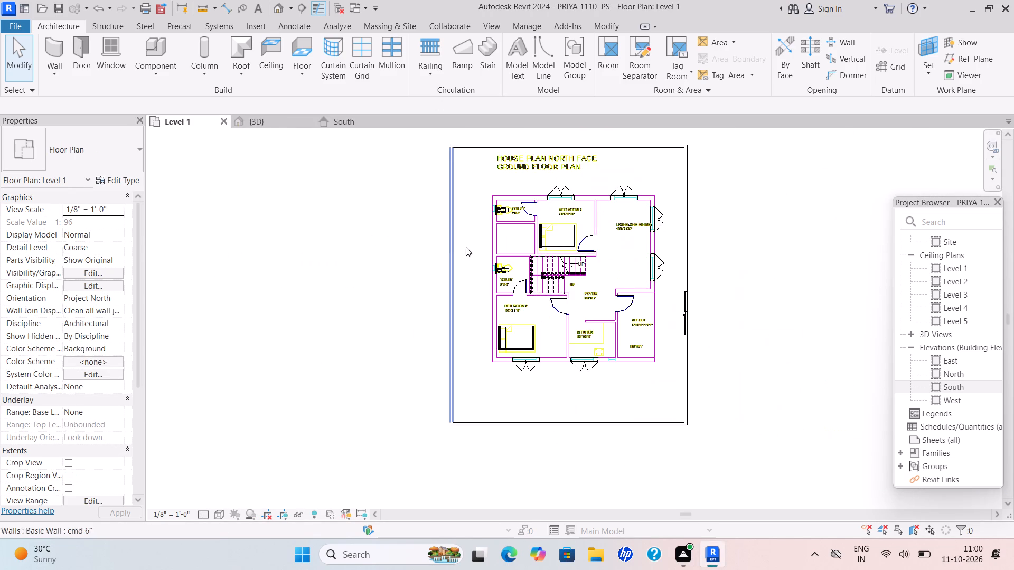
pyautogui.moveTo(545, 235); pyautogui.dragTo(420, 252, button='middle')
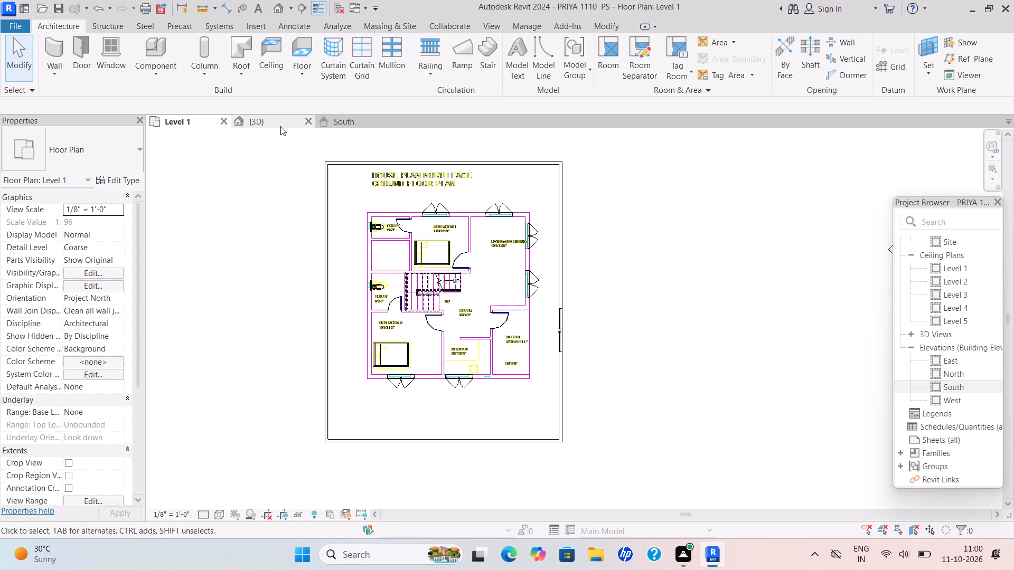
pyautogui.click(280, 126)
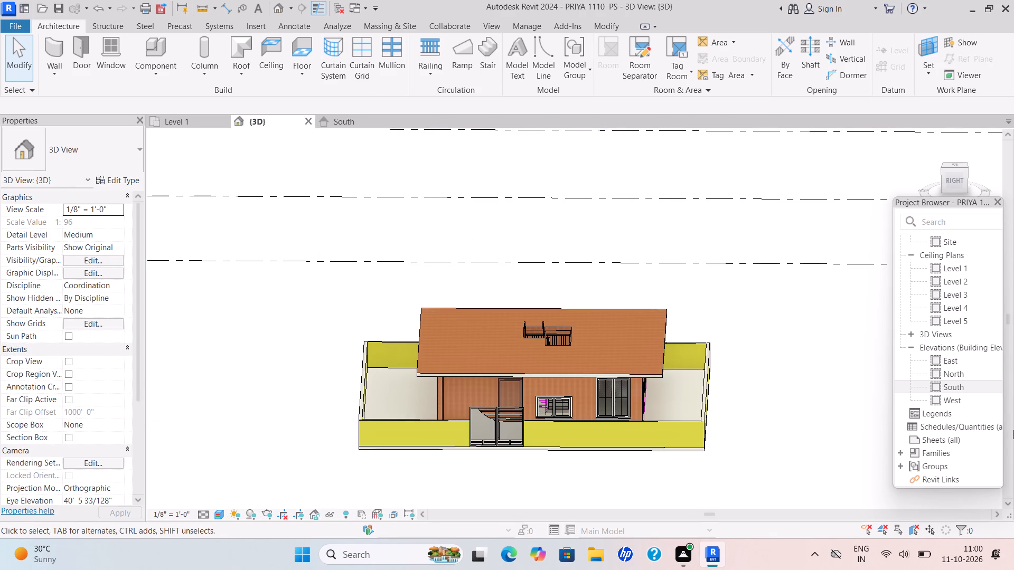
# Browse the project's profile families and inspect the type properties of the Reveal-Brick Course 1 Brick profile.
pyautogui.scroll(-5, 953, 451)
pyautogui.click(936, 455)
pyautogui.click(935, 452)
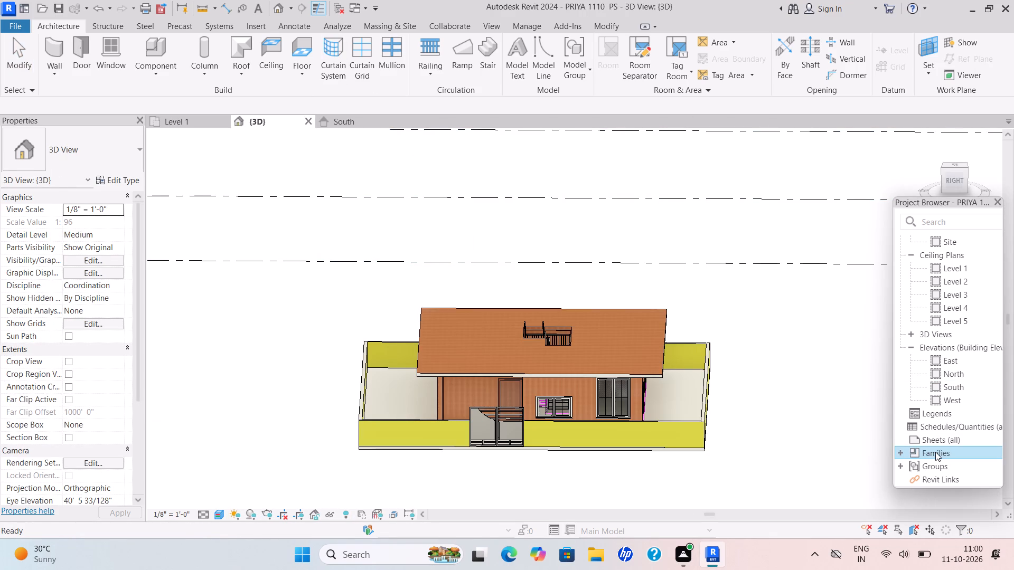
pyautogui.doubleClick(935, 452)
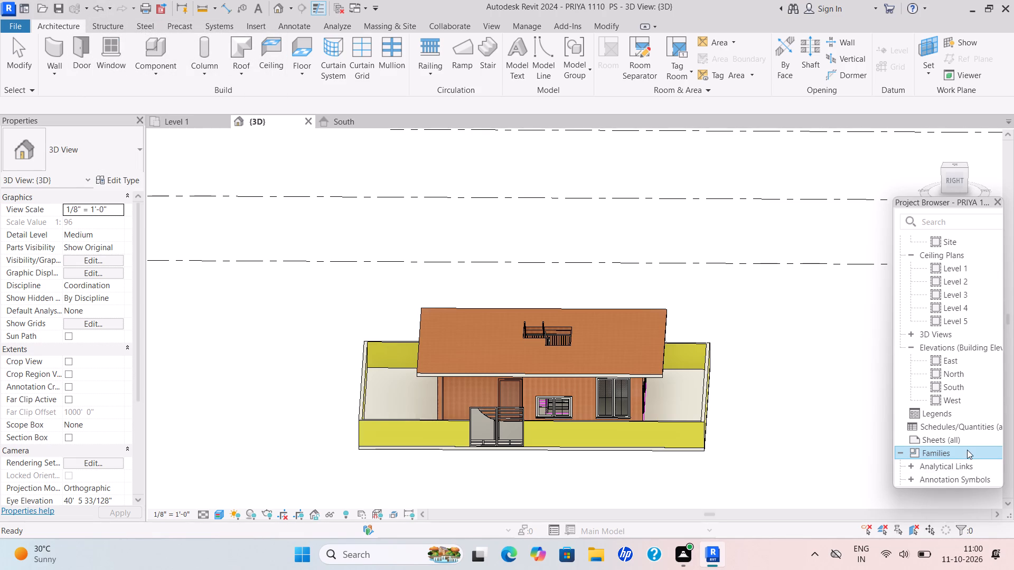
pyautogui.scroll(-5, 967, 451)
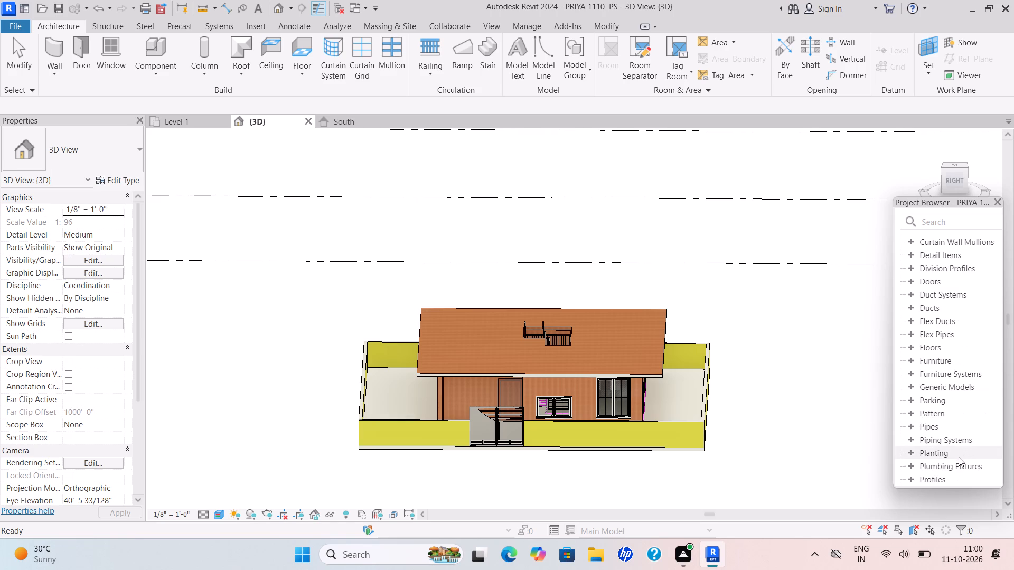
pyautogui.scroll(-1, 959, 457)
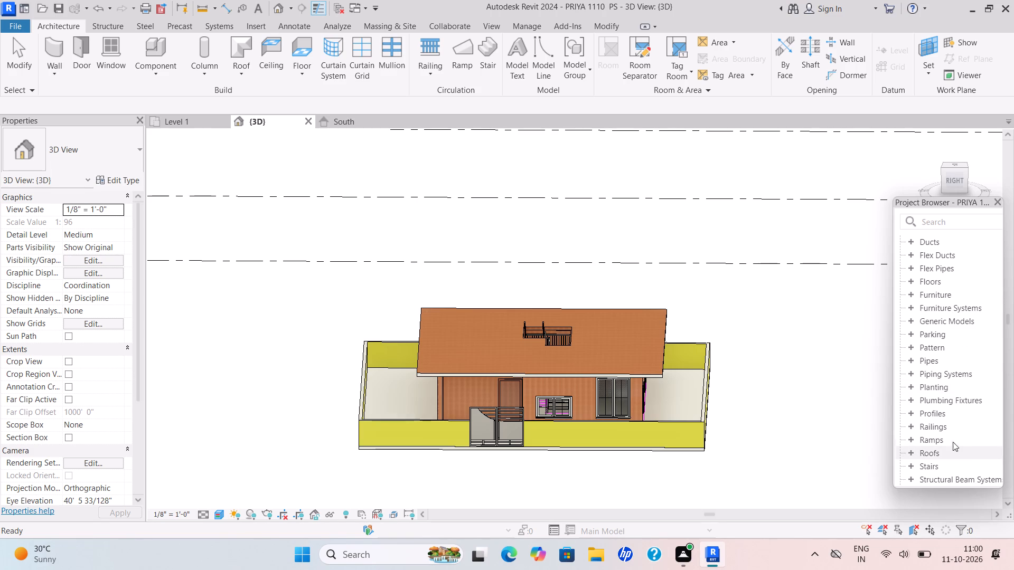
pyautogui.doubleClick(950, 414)
pyautogui.click(950, 414)
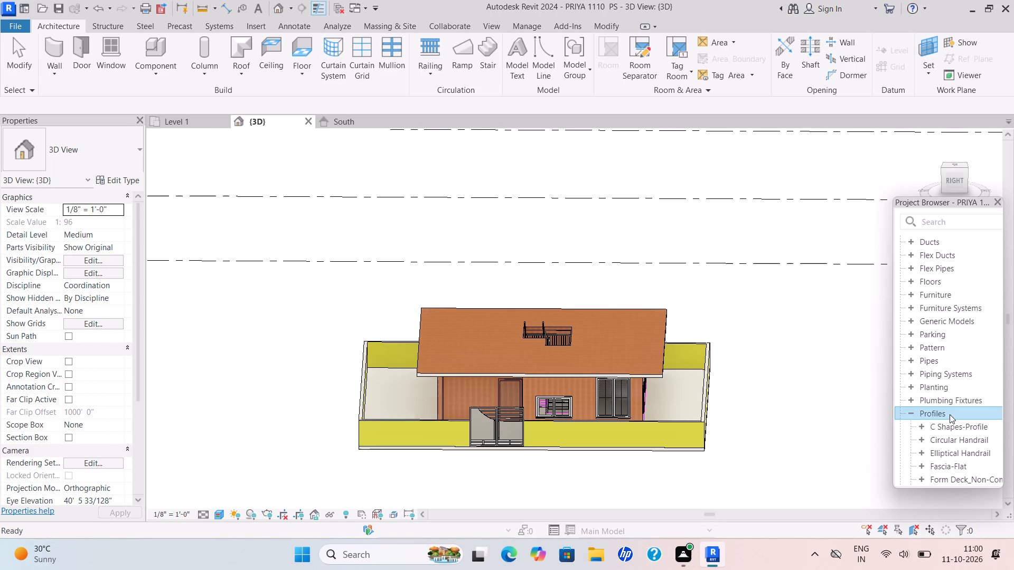
pyautogui.scroll(-3, 954, 445)
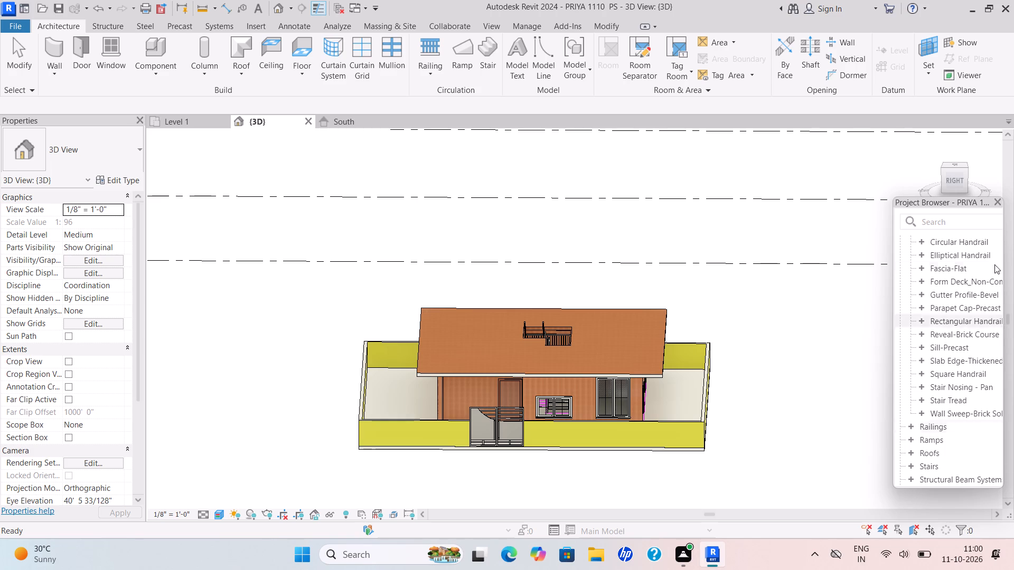
pyautogui.doubleClick(972, 331)
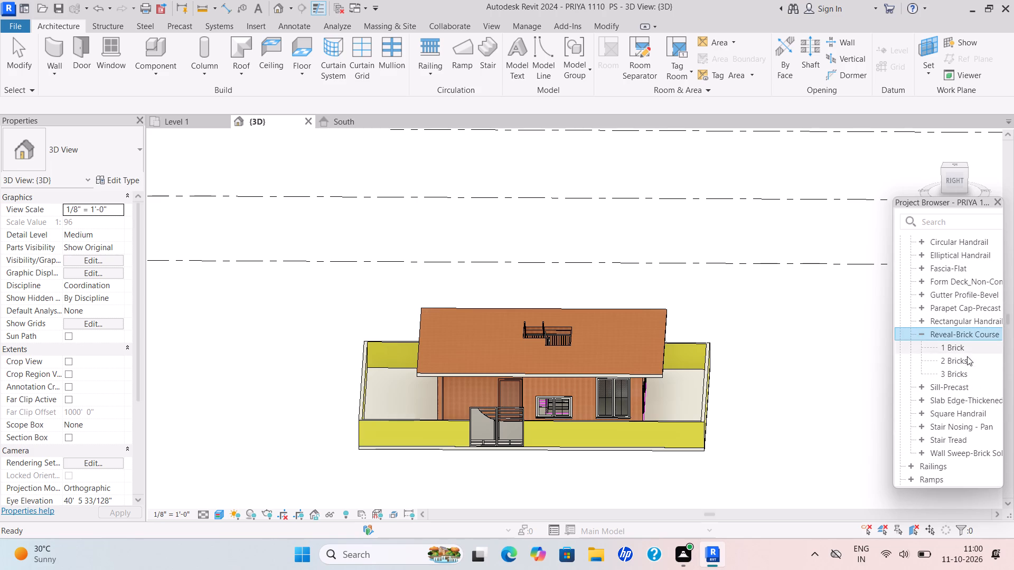
pyautogui.doubleClick(964, 349)
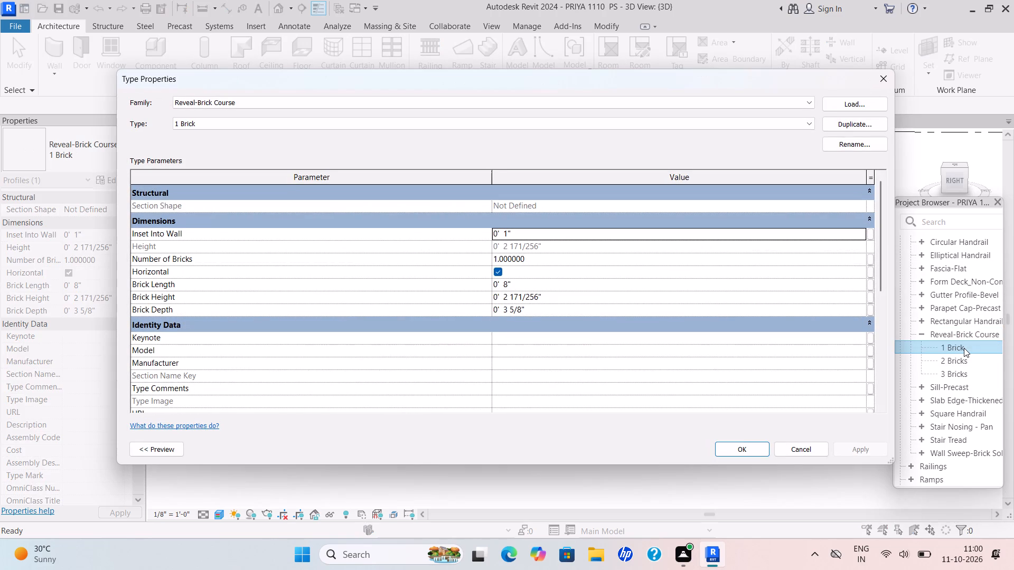
pyautogui.click(743, 446)
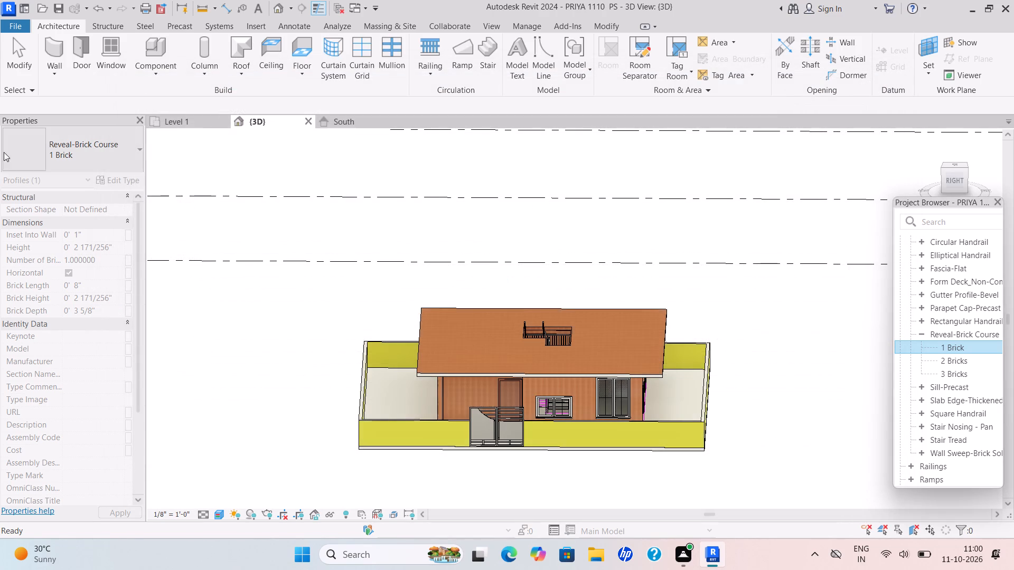
# Start the Wall Reveal command and set the Reveal type's profile to Reveal-Brick Course : 1 Brick.
pyautogui.click(59, 74)
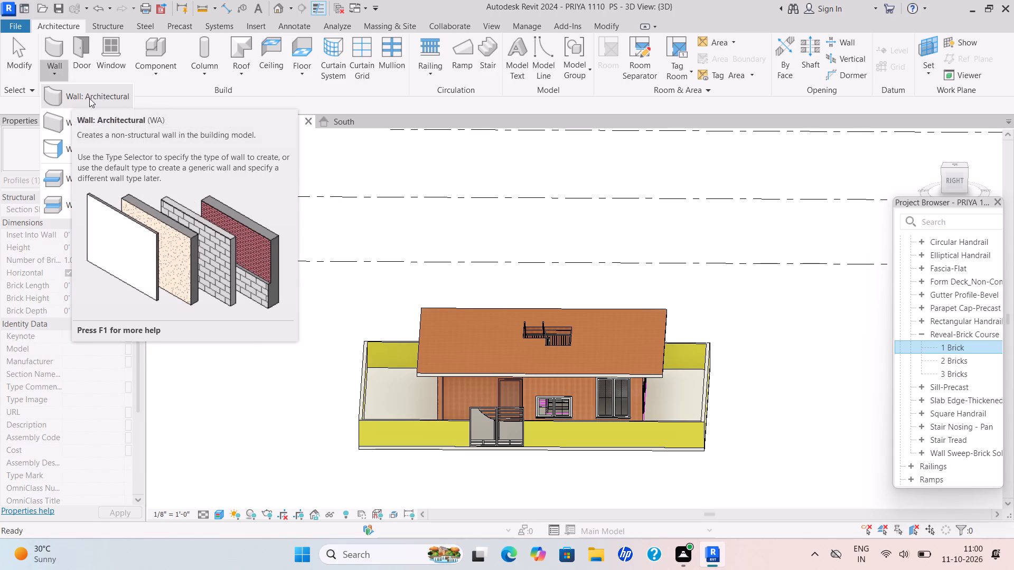
pyautogui.click(97, 204)
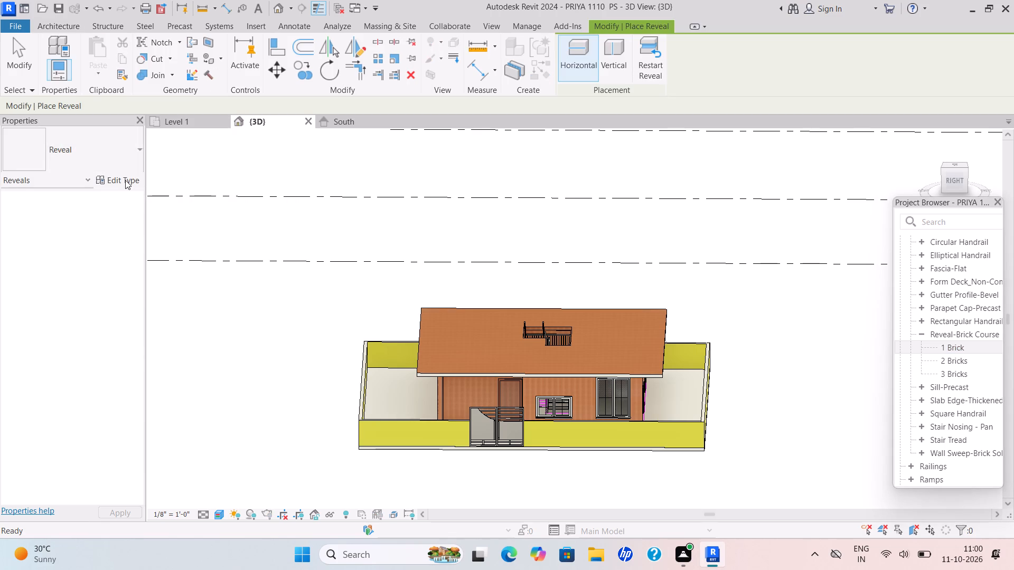
pyautogui.click(125, 180)
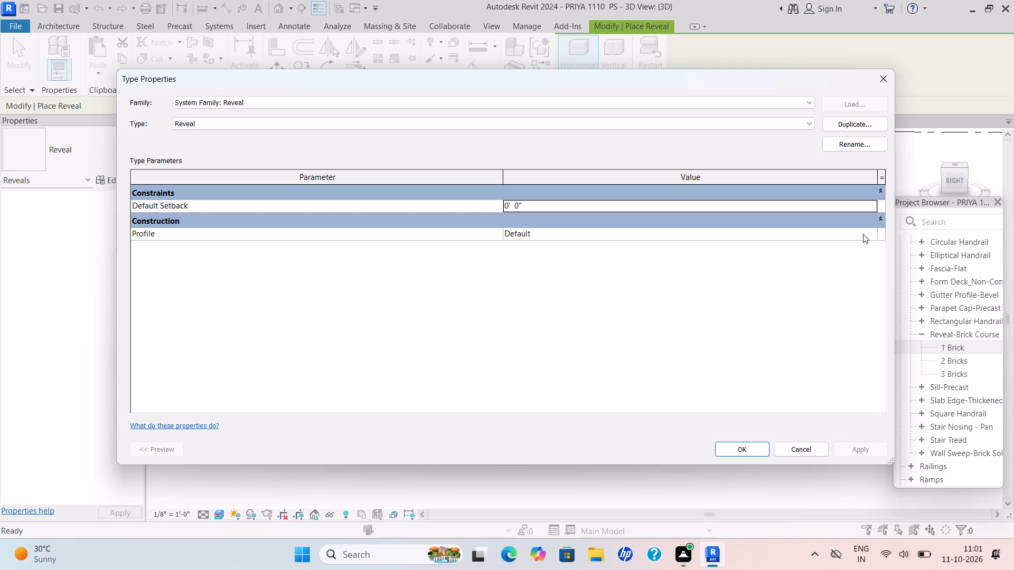
pyautogui.click(863, 234)
pyautogui.click(872, 234)
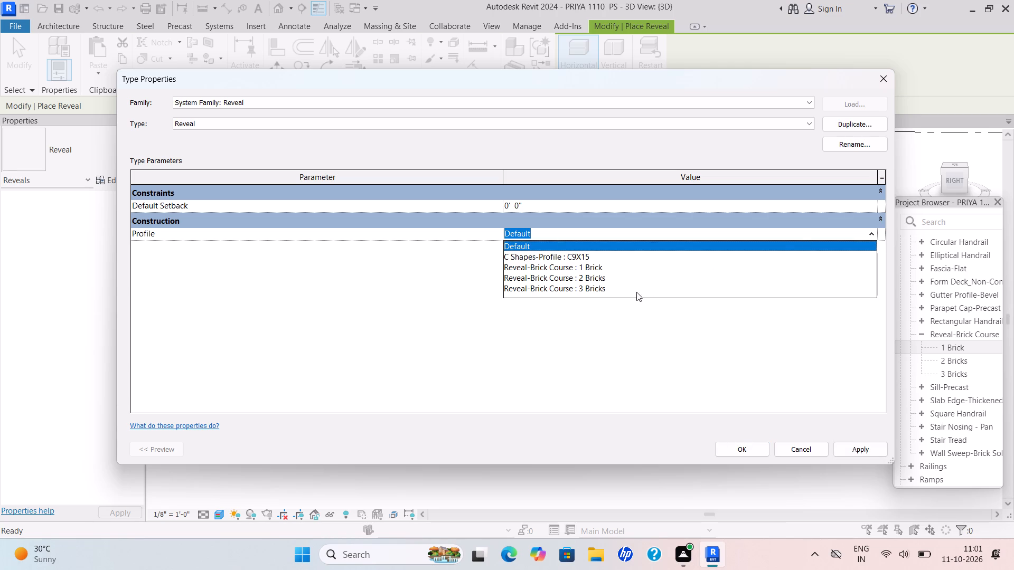
pyautogui.click(601, 268)
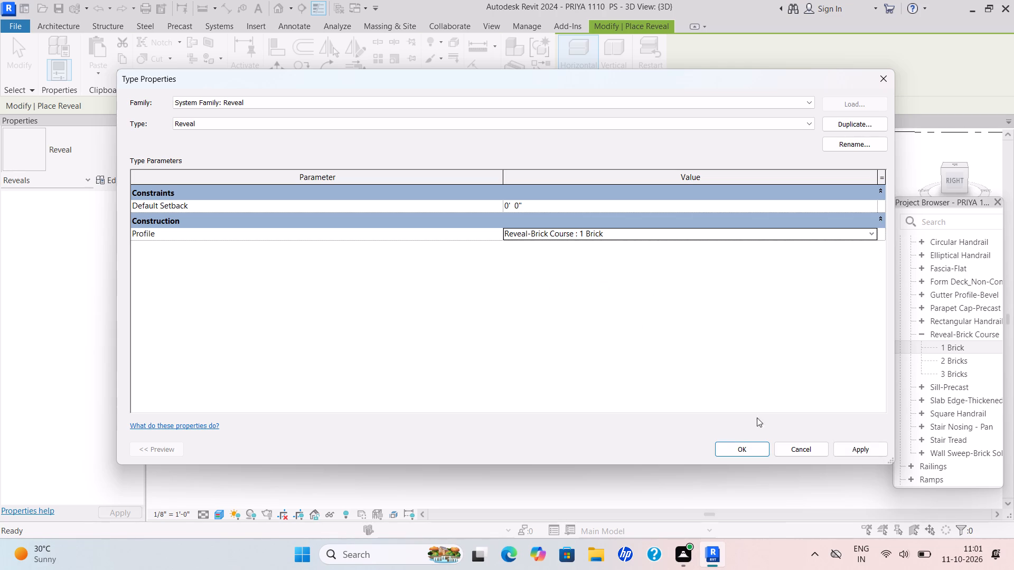
pyautogui.click(862, 451)
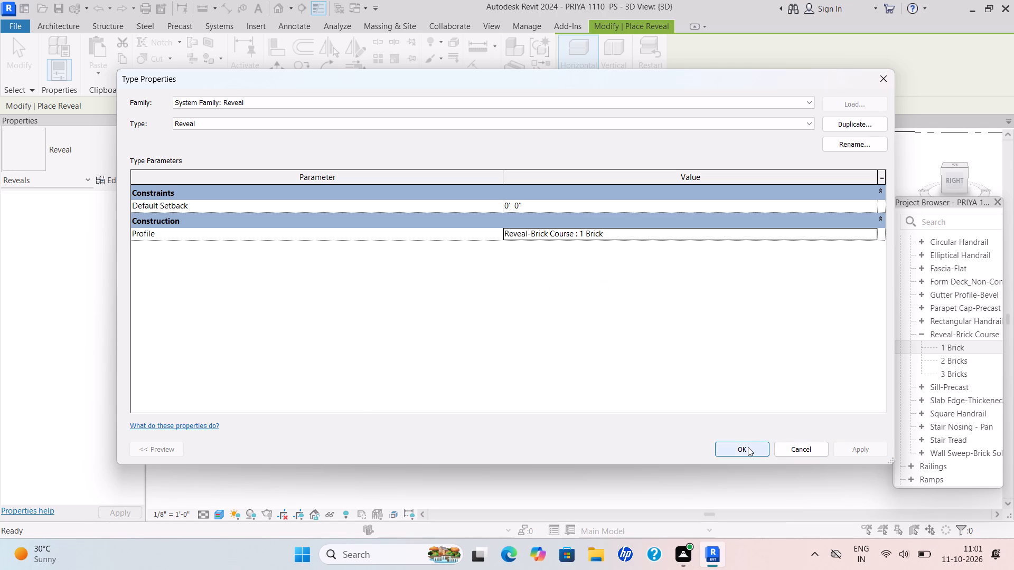
pyautogui.click(748, 447)
# Place a horizontal reveal along the gate-side wall below the windows, about 1' 2" above Level 1.
pyautogui.scroll(5, 475, 396)
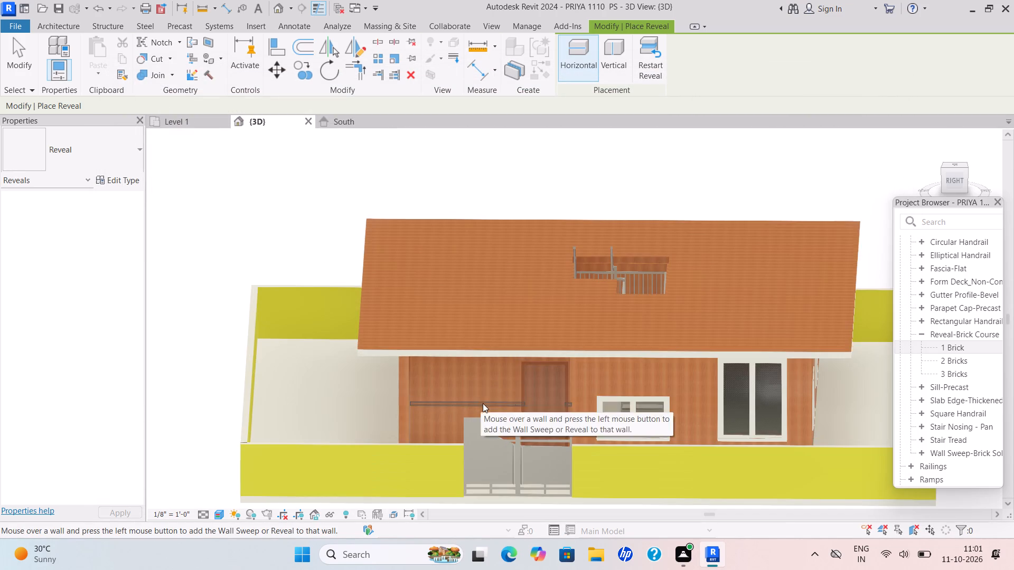
pyautogui.keyDown('shift'); pyautogui.moveTo(586, 425); pyautogui.dragTo(542, 441, button='middle'); pyautogui.keyUp('shift')
pyautogui.scroll(4, 604, 442)
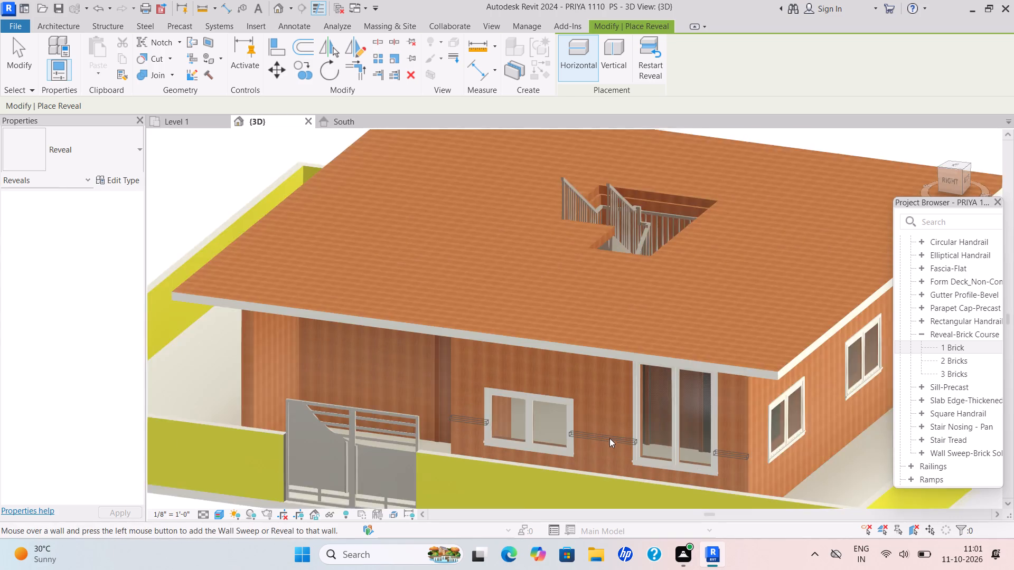
pyautogui.scroll(-1, 609, 437)
pyautogui.keyDown('shift'); pyautogui.moveTo(610, 437); pyautogui.dragTo(574, 370, button='middle'); pyautogui.keyUp('shift')
pyautogui.keyDown('shift'); pyautogui.moveTo(583, 445); pyautogui.dragTo(577, 501, button='middle'); pyautogui.keyUp('shift')
pyautogui.scroll(6, 585, 447)
pyautogui.scroll(-1, 585, 447)
pyautogui.moveTo(589, 447); pyautogui.dragTo(572, 410, button='middle')
pyautogui.scroll(-1, 587, 432)
pyautogui.moveTo(574, 465); pyautogui.dragTo(567, 492, button='middle')
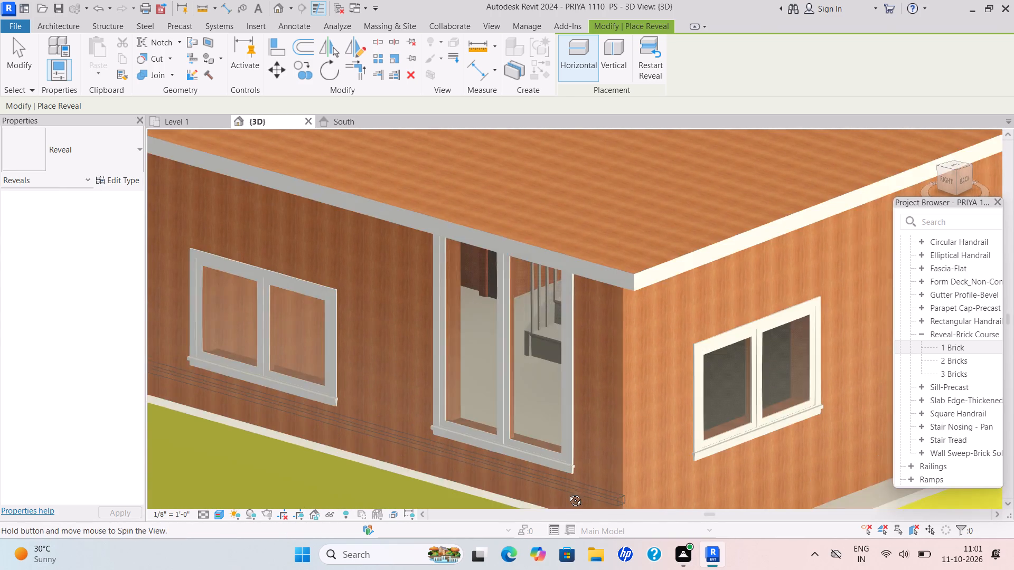
pyautogui.moveTo(567, 492); pyautogui.dragTo(566, 496, button='middle')
pyautogui.scroll(-1, 566, 496)
pyautogui.moveTo(570, 479); pyautogui.dragTo(536, 314, button='middle')
pyautogui.scroll(4, 510, 370)
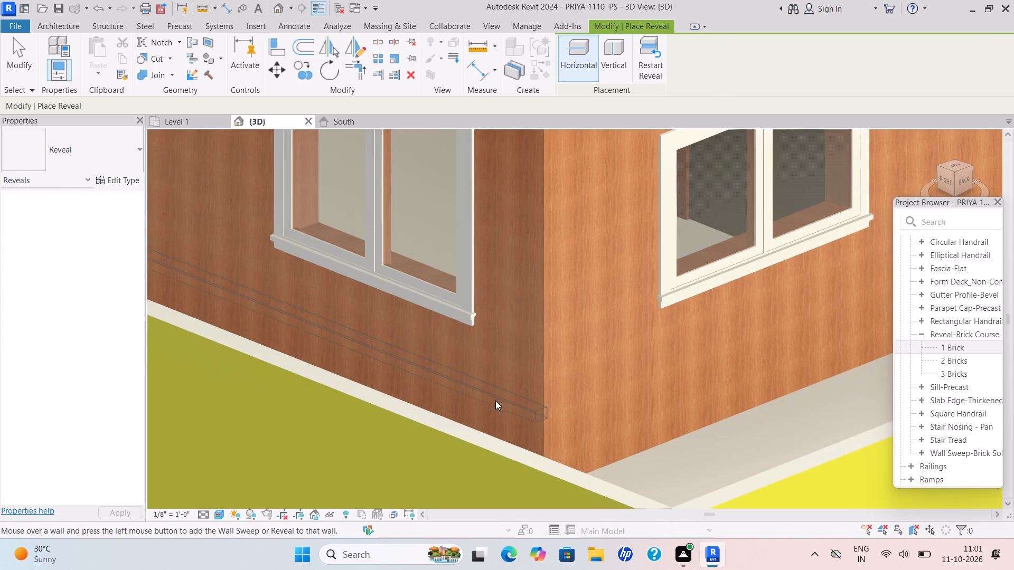
pyautogui.keyDown('shift'); pyautogui.moveTo(506, 420); pyautogui.dragTo(508, 434, button='middle'); pyautogui.keyUp('shift')
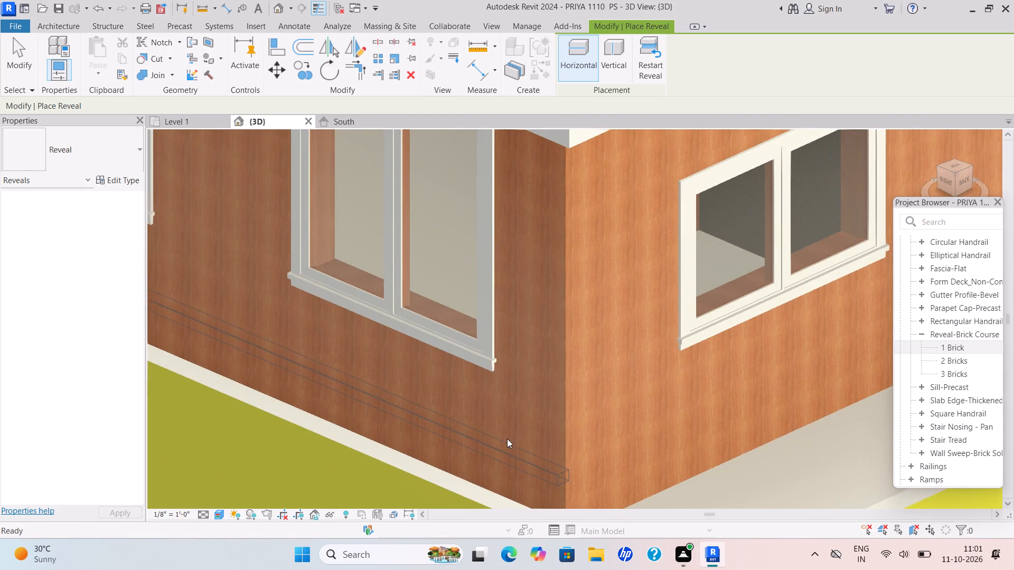
pyautogui.scroll(-4, 504, 458)
pyautogui.moveTo(504, 458); pyautogui.dragTo(502, 463, button='middle')
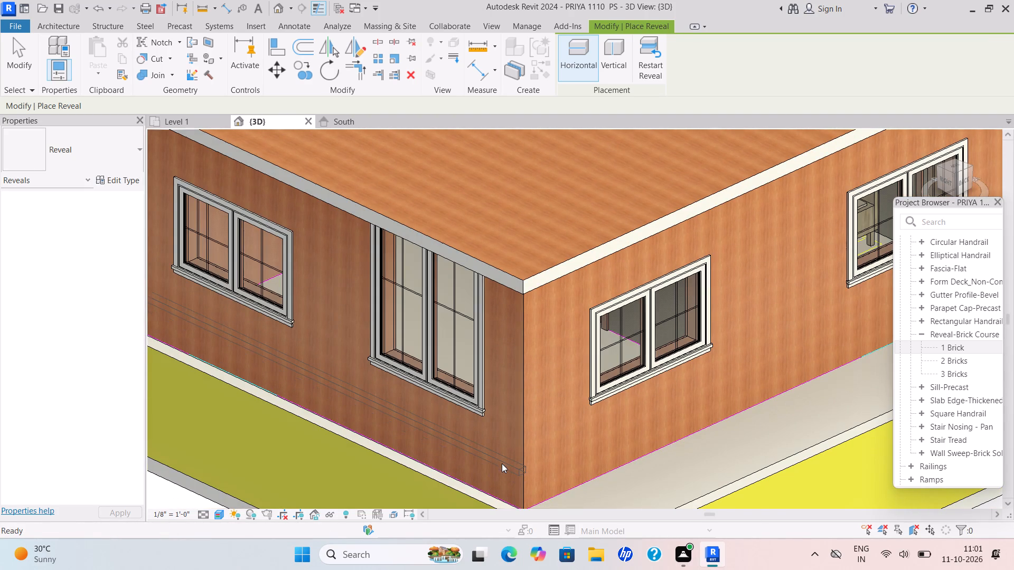
pyautogui.click(500, 466)
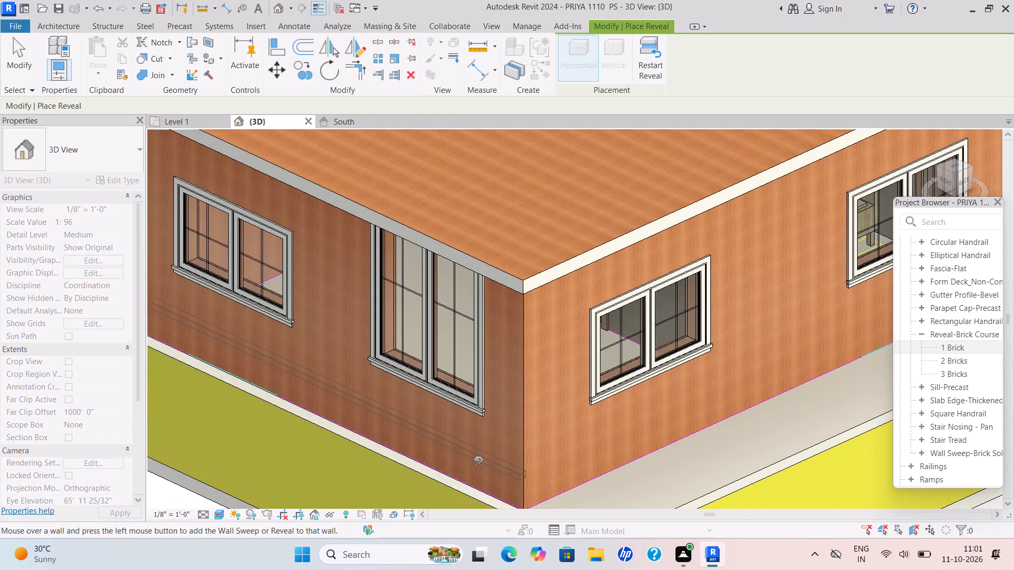
pyautogui.press('Escape')
pyautogui.press('Escape')
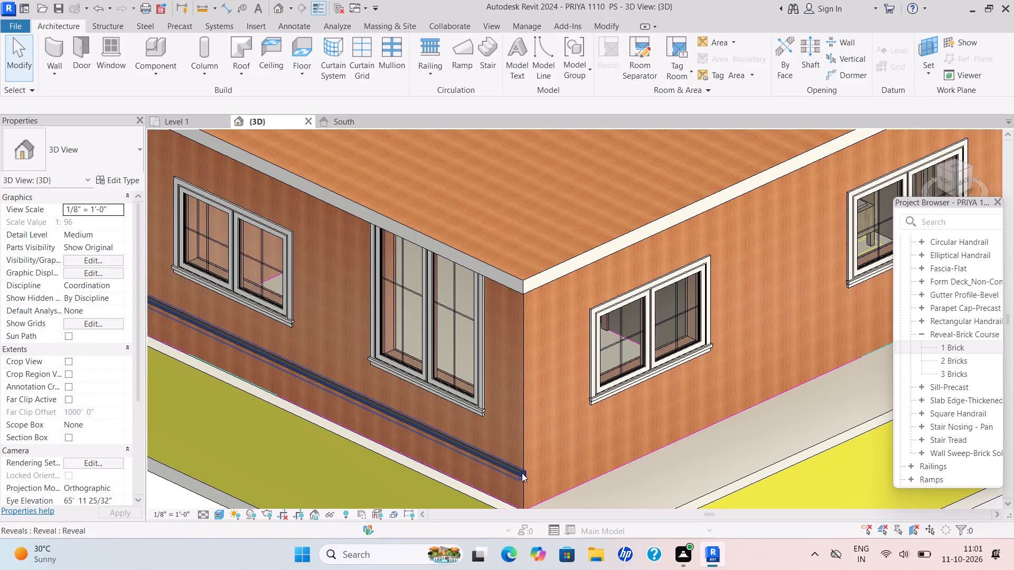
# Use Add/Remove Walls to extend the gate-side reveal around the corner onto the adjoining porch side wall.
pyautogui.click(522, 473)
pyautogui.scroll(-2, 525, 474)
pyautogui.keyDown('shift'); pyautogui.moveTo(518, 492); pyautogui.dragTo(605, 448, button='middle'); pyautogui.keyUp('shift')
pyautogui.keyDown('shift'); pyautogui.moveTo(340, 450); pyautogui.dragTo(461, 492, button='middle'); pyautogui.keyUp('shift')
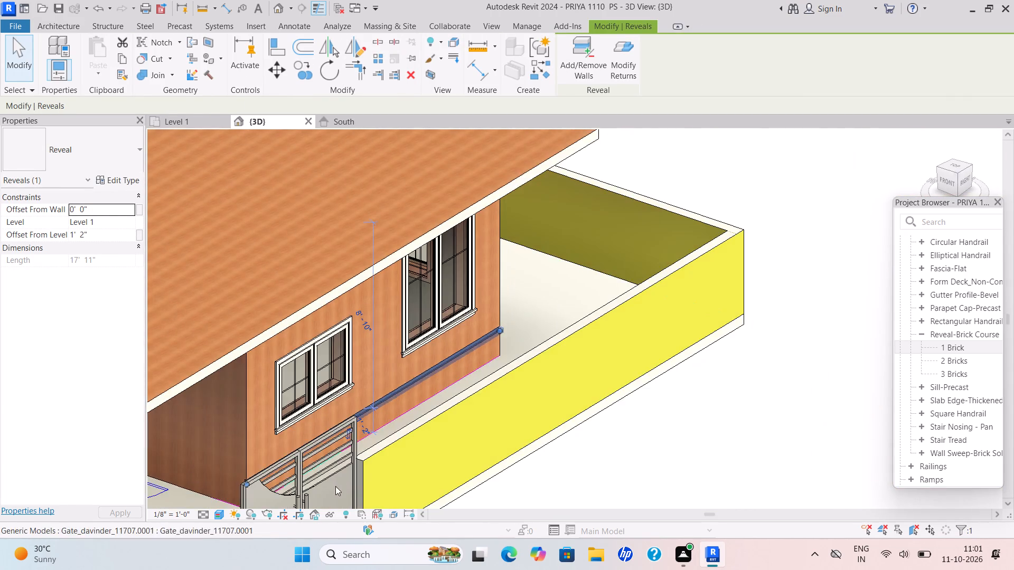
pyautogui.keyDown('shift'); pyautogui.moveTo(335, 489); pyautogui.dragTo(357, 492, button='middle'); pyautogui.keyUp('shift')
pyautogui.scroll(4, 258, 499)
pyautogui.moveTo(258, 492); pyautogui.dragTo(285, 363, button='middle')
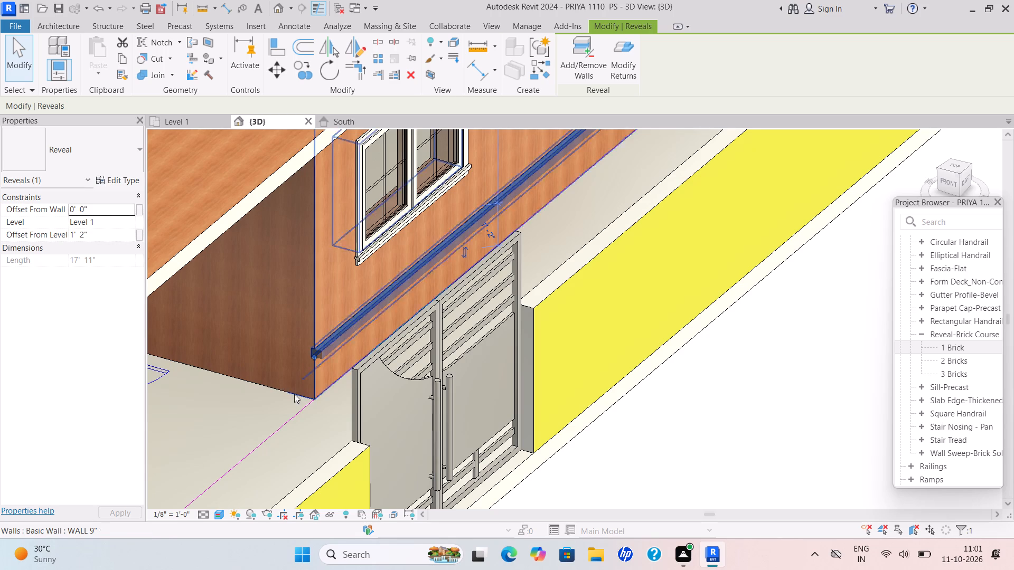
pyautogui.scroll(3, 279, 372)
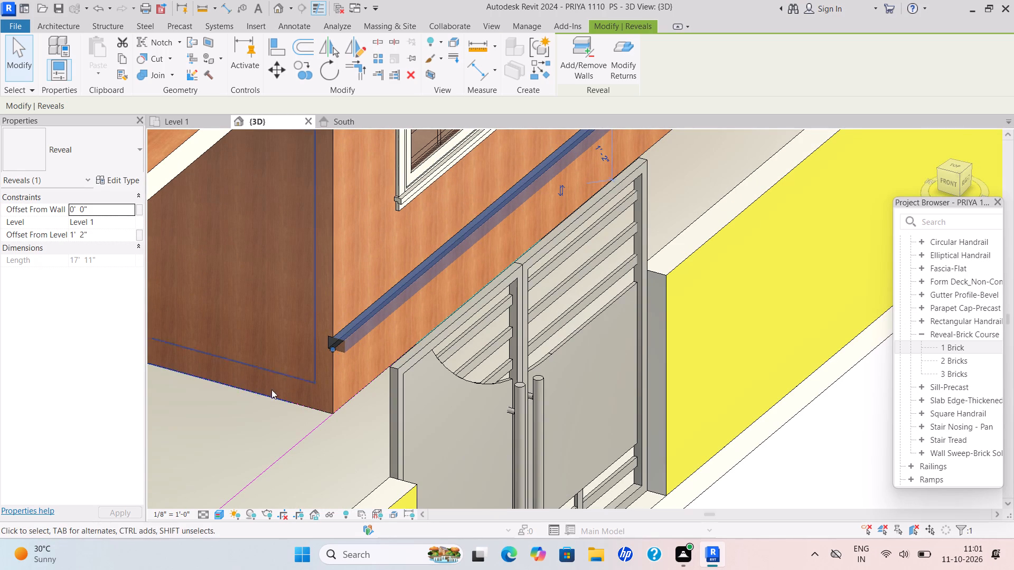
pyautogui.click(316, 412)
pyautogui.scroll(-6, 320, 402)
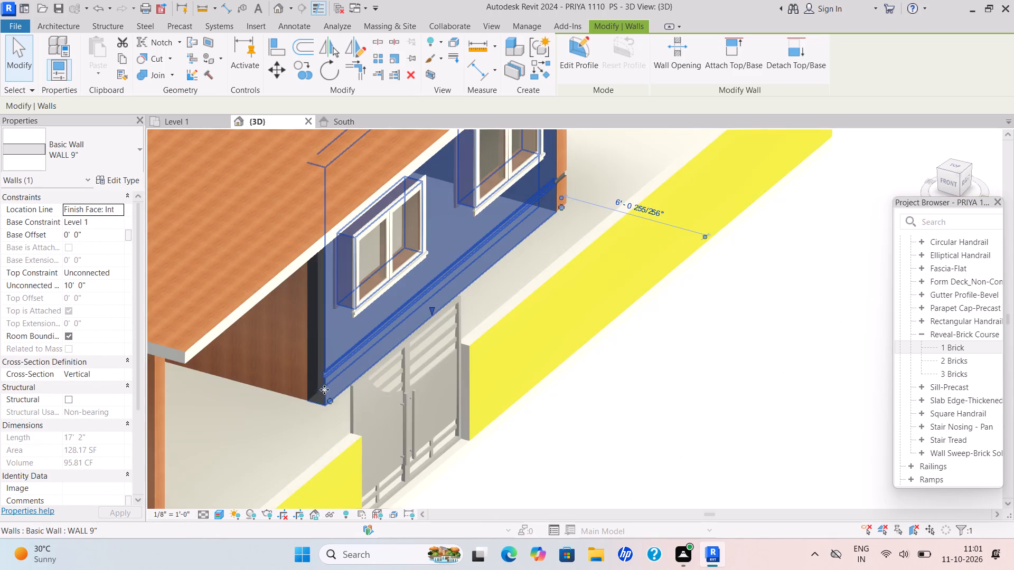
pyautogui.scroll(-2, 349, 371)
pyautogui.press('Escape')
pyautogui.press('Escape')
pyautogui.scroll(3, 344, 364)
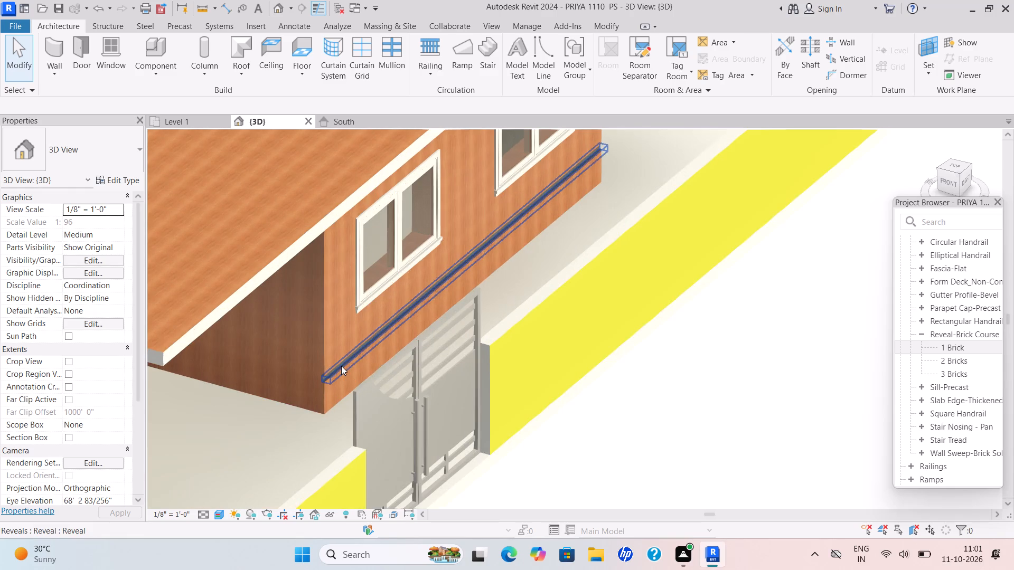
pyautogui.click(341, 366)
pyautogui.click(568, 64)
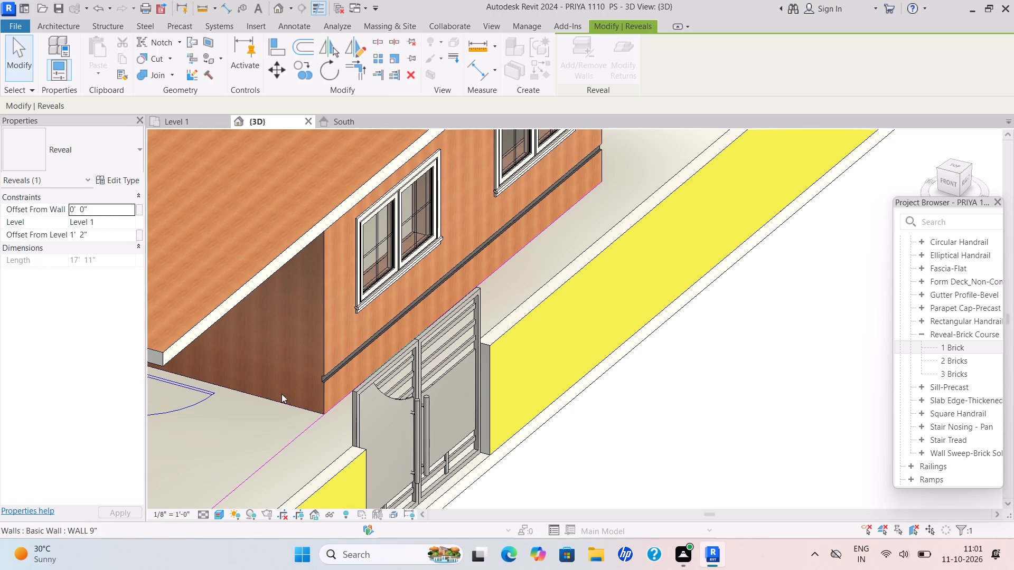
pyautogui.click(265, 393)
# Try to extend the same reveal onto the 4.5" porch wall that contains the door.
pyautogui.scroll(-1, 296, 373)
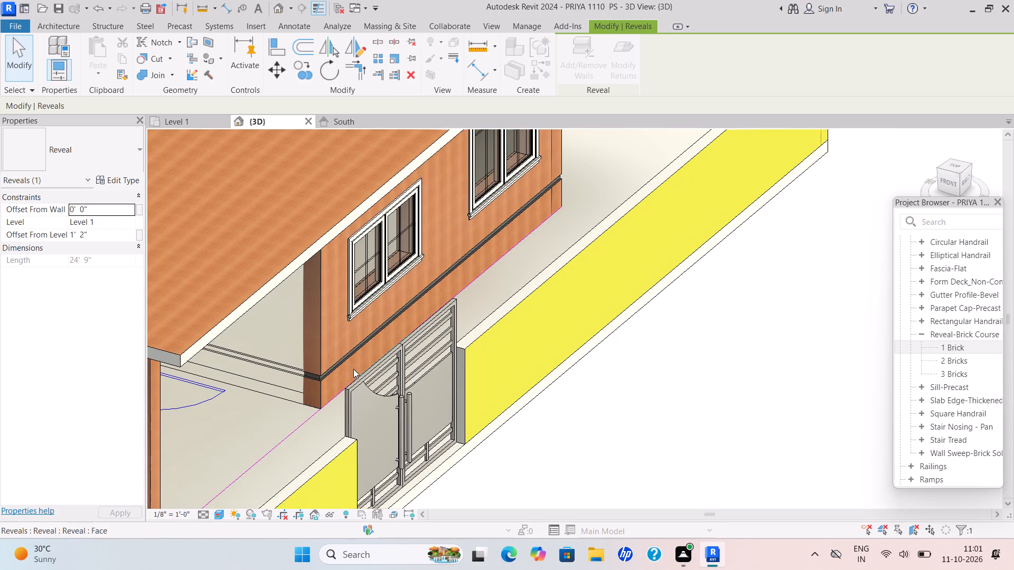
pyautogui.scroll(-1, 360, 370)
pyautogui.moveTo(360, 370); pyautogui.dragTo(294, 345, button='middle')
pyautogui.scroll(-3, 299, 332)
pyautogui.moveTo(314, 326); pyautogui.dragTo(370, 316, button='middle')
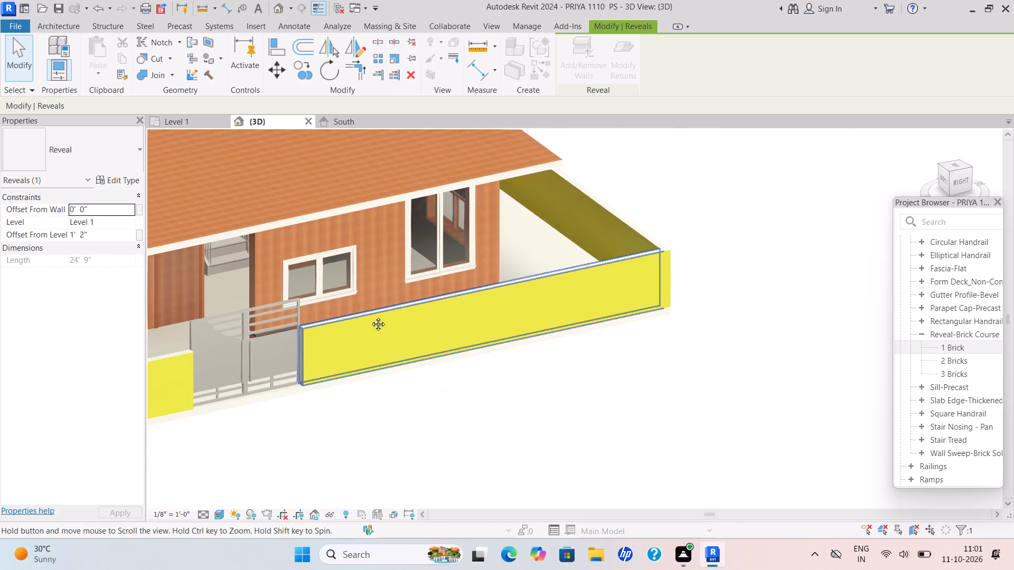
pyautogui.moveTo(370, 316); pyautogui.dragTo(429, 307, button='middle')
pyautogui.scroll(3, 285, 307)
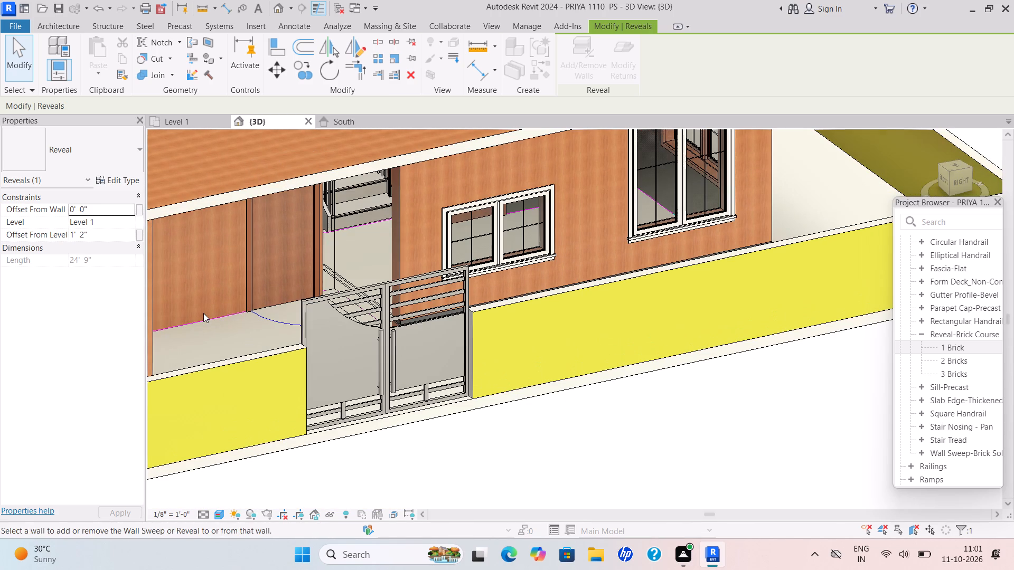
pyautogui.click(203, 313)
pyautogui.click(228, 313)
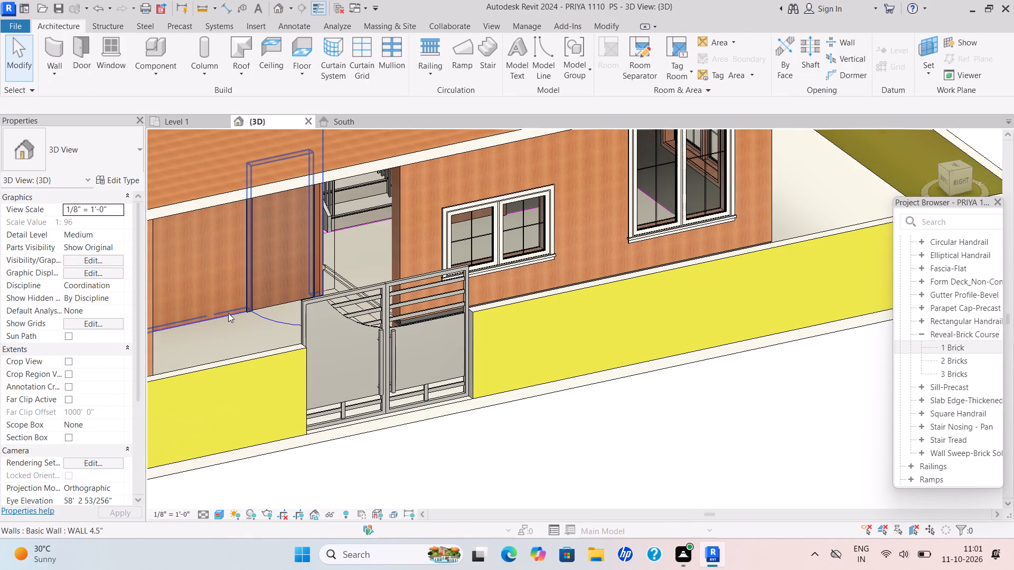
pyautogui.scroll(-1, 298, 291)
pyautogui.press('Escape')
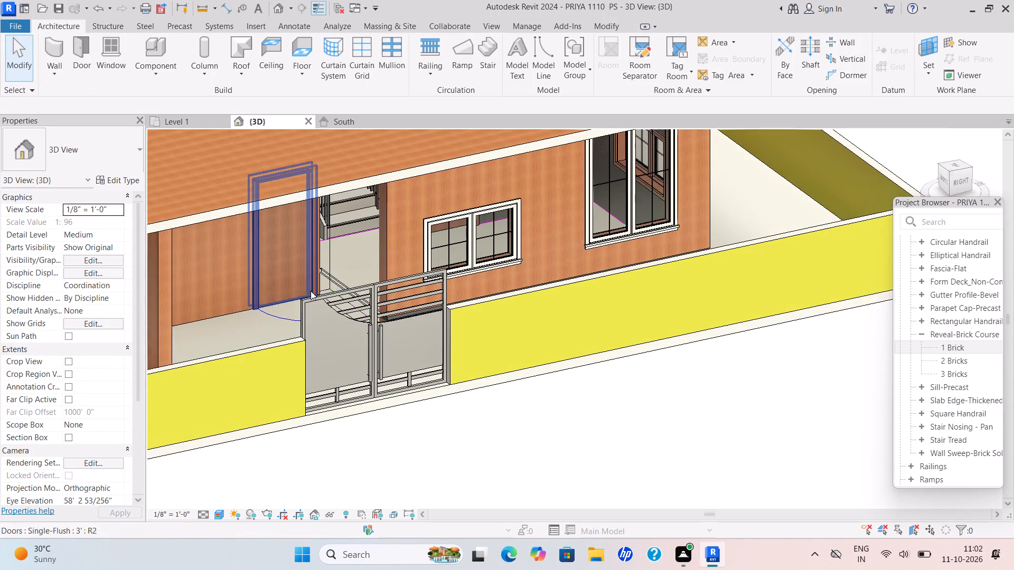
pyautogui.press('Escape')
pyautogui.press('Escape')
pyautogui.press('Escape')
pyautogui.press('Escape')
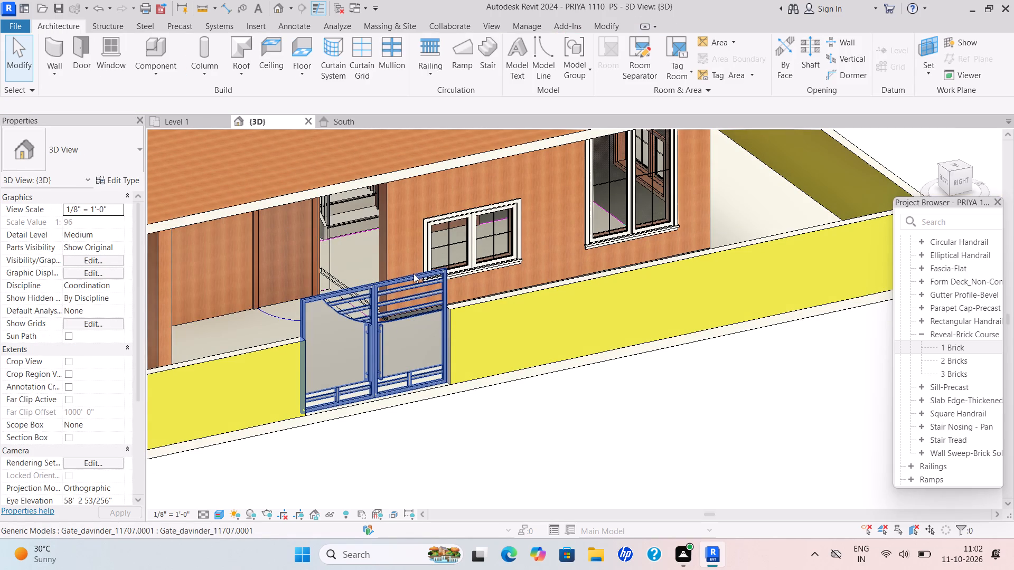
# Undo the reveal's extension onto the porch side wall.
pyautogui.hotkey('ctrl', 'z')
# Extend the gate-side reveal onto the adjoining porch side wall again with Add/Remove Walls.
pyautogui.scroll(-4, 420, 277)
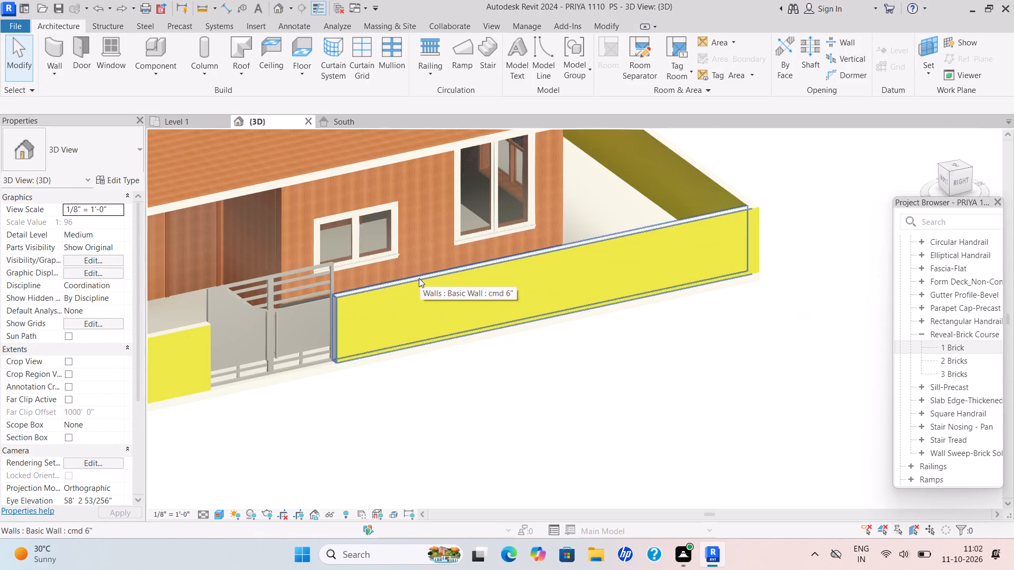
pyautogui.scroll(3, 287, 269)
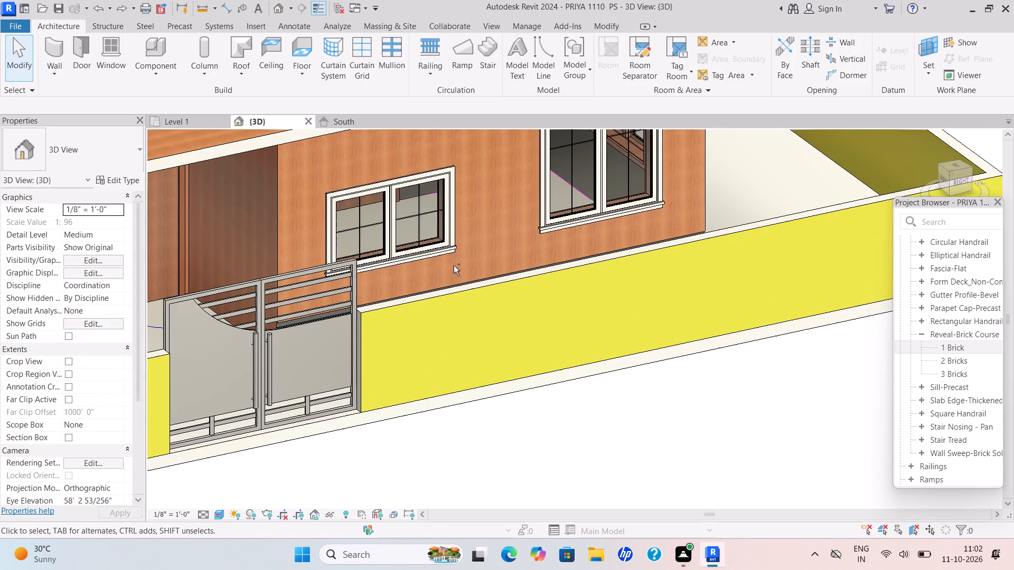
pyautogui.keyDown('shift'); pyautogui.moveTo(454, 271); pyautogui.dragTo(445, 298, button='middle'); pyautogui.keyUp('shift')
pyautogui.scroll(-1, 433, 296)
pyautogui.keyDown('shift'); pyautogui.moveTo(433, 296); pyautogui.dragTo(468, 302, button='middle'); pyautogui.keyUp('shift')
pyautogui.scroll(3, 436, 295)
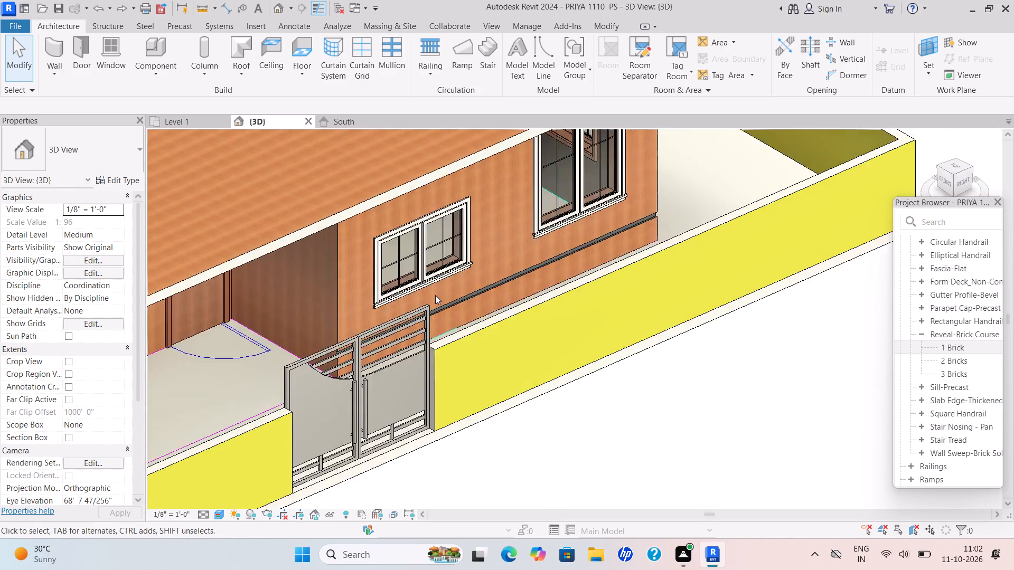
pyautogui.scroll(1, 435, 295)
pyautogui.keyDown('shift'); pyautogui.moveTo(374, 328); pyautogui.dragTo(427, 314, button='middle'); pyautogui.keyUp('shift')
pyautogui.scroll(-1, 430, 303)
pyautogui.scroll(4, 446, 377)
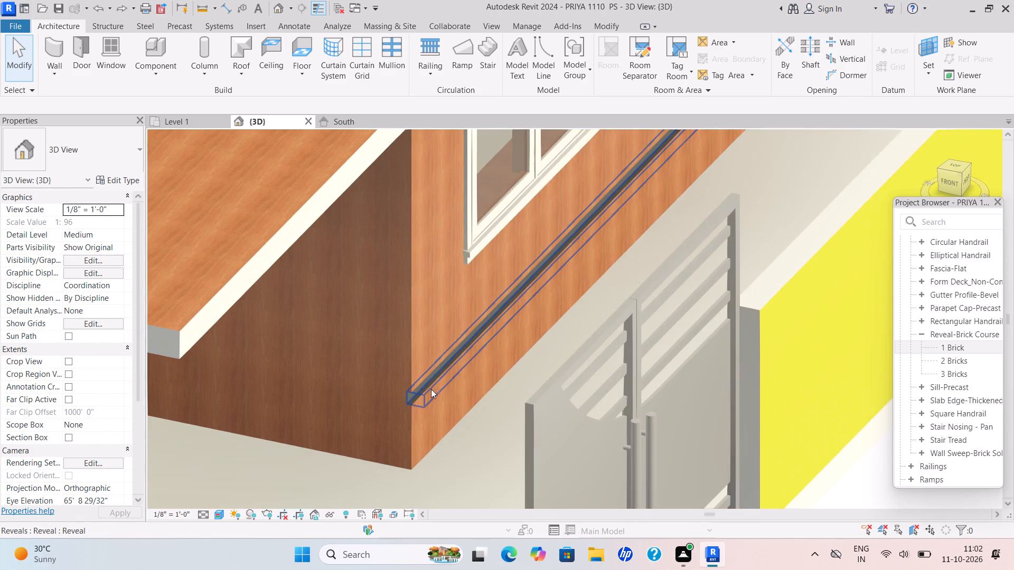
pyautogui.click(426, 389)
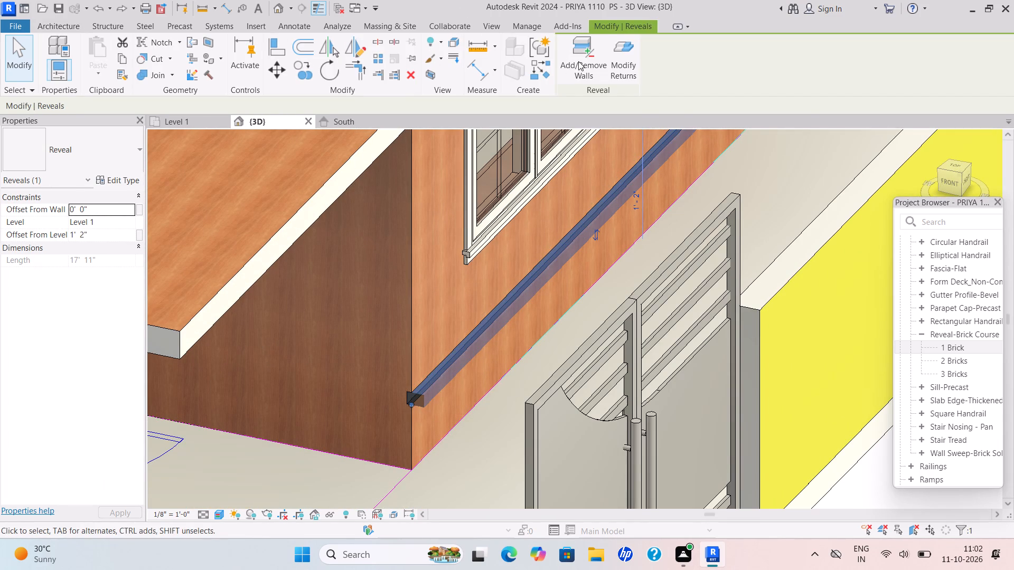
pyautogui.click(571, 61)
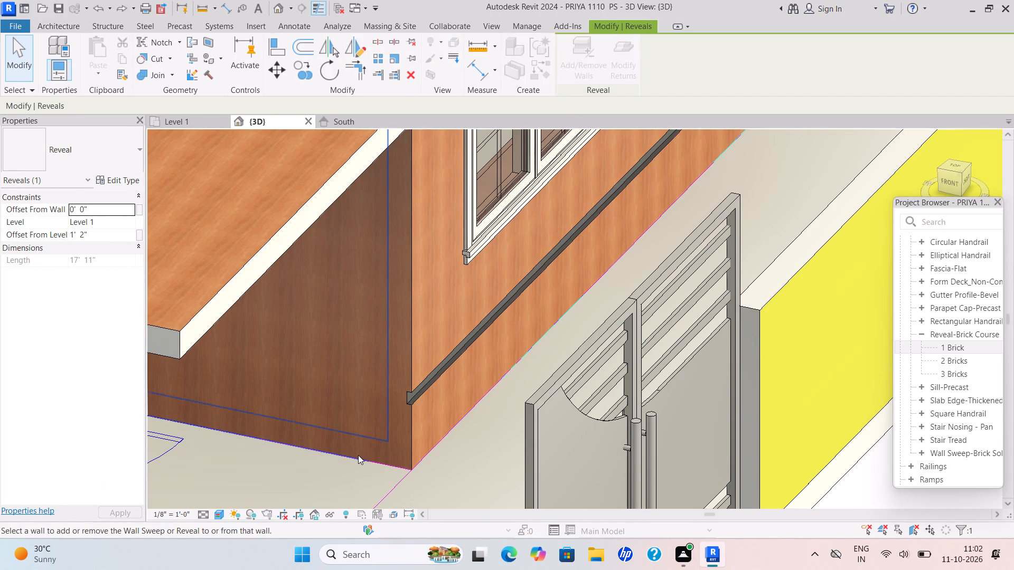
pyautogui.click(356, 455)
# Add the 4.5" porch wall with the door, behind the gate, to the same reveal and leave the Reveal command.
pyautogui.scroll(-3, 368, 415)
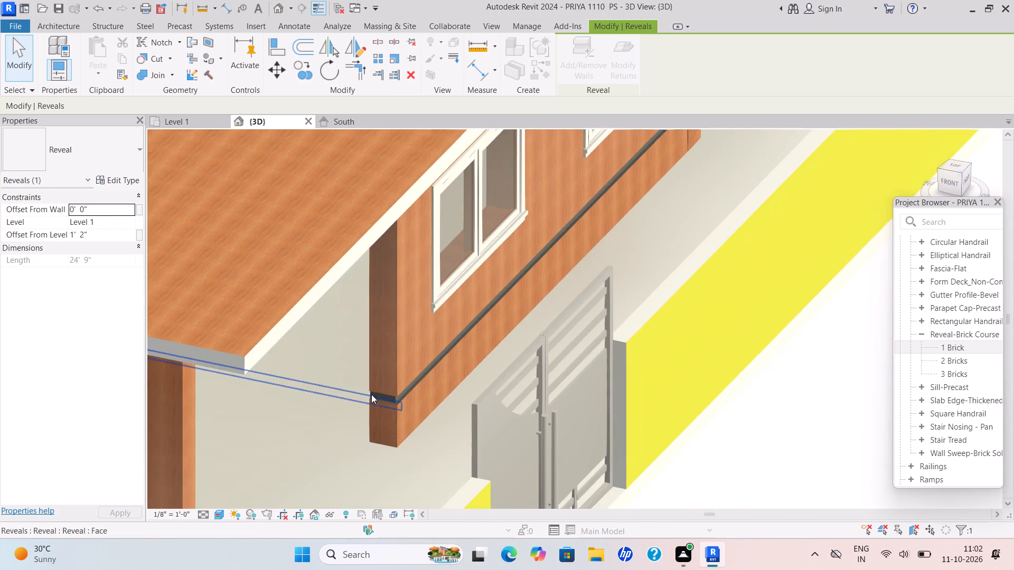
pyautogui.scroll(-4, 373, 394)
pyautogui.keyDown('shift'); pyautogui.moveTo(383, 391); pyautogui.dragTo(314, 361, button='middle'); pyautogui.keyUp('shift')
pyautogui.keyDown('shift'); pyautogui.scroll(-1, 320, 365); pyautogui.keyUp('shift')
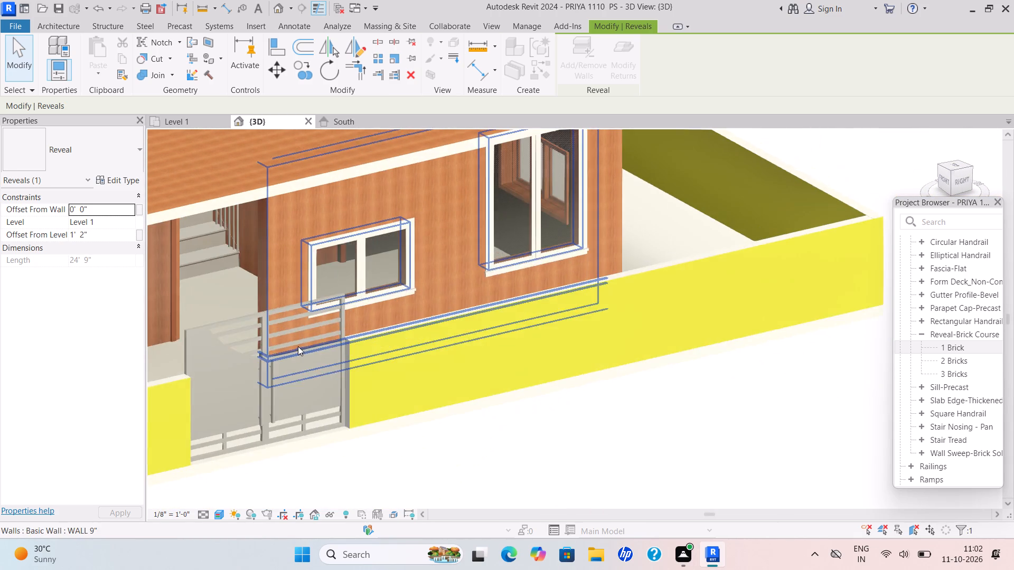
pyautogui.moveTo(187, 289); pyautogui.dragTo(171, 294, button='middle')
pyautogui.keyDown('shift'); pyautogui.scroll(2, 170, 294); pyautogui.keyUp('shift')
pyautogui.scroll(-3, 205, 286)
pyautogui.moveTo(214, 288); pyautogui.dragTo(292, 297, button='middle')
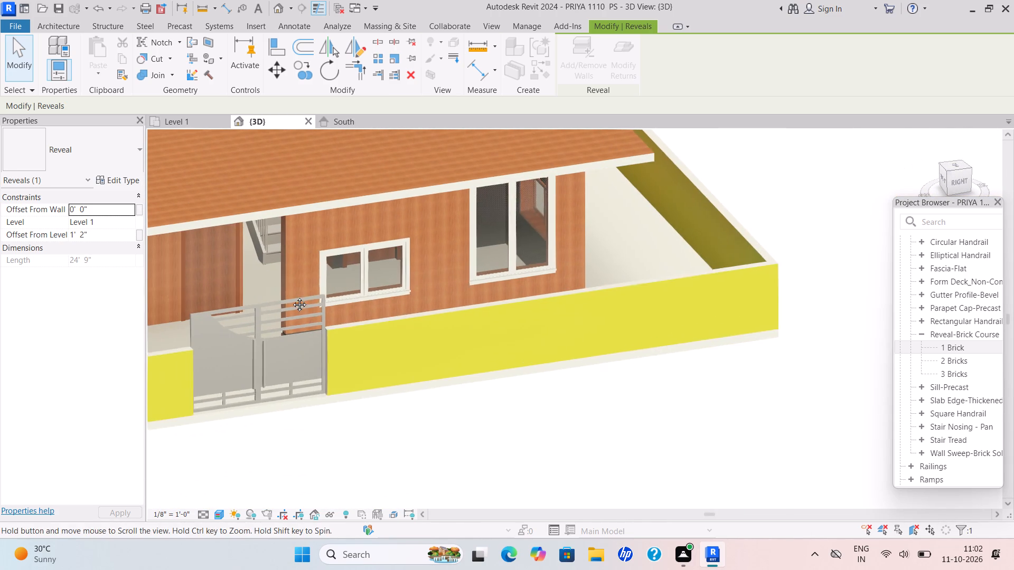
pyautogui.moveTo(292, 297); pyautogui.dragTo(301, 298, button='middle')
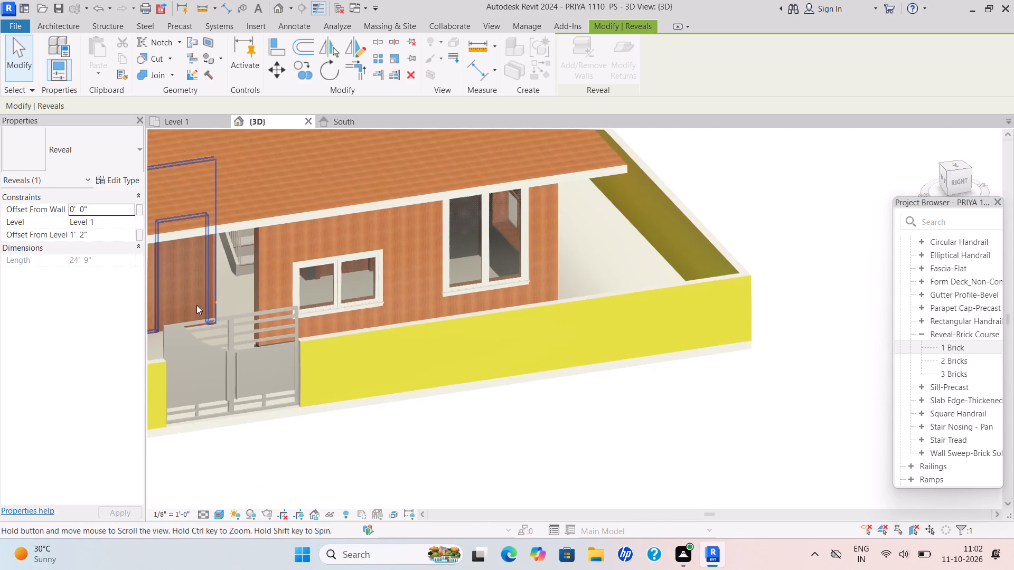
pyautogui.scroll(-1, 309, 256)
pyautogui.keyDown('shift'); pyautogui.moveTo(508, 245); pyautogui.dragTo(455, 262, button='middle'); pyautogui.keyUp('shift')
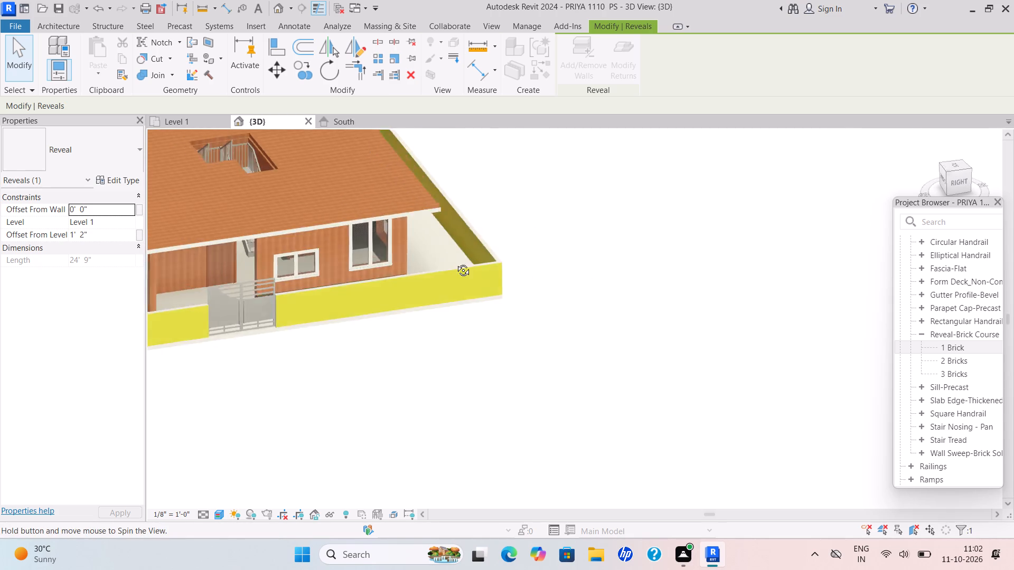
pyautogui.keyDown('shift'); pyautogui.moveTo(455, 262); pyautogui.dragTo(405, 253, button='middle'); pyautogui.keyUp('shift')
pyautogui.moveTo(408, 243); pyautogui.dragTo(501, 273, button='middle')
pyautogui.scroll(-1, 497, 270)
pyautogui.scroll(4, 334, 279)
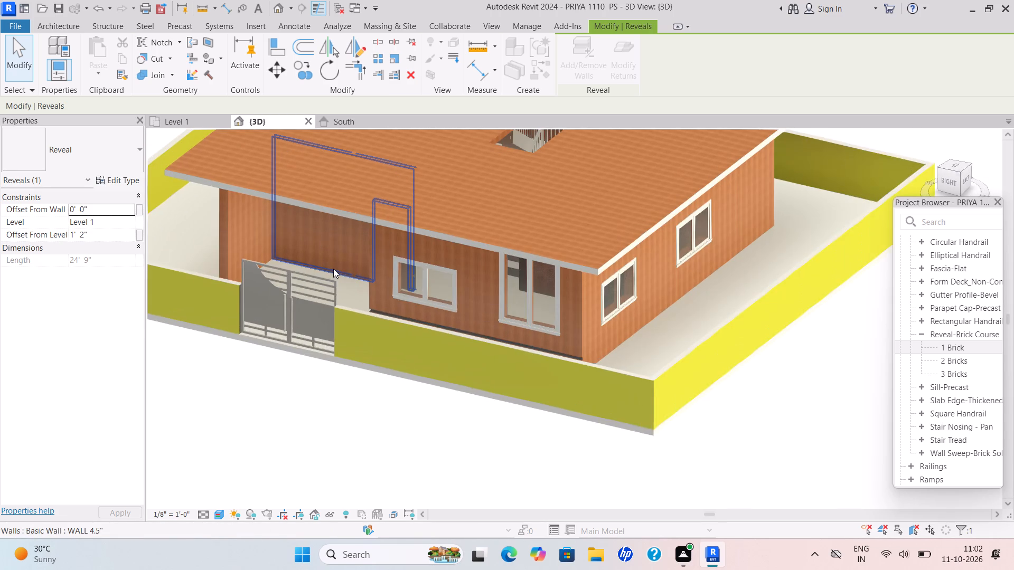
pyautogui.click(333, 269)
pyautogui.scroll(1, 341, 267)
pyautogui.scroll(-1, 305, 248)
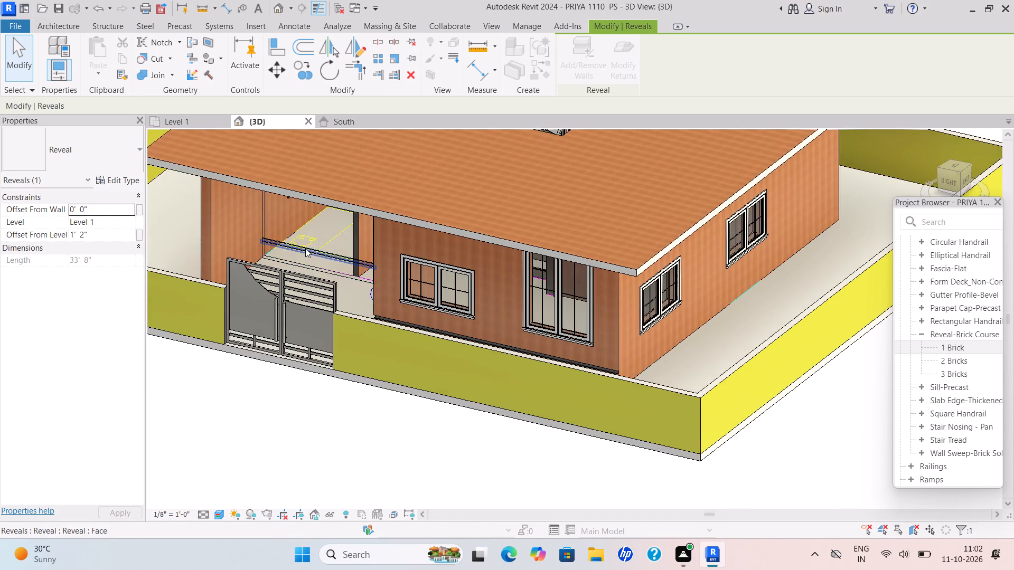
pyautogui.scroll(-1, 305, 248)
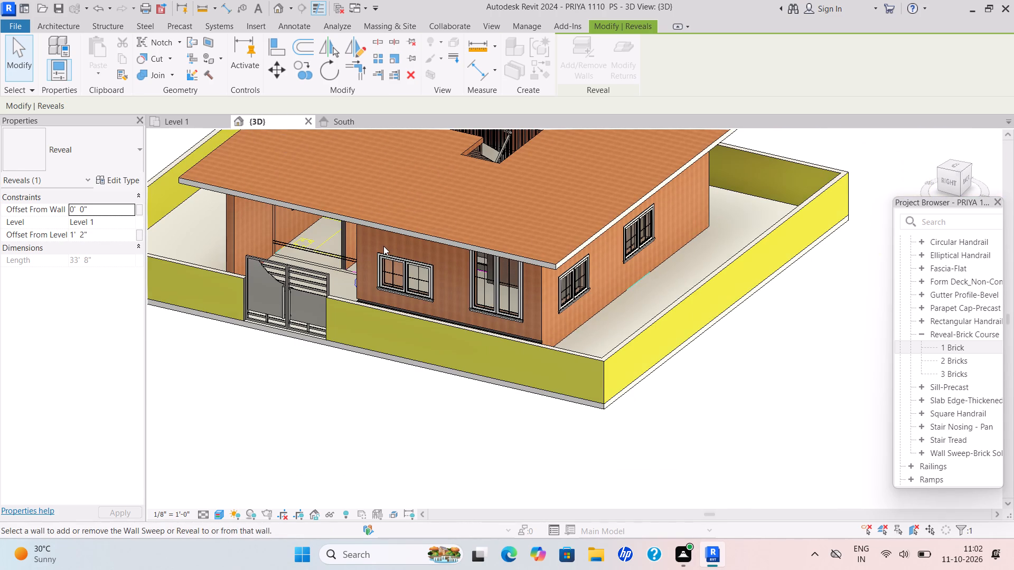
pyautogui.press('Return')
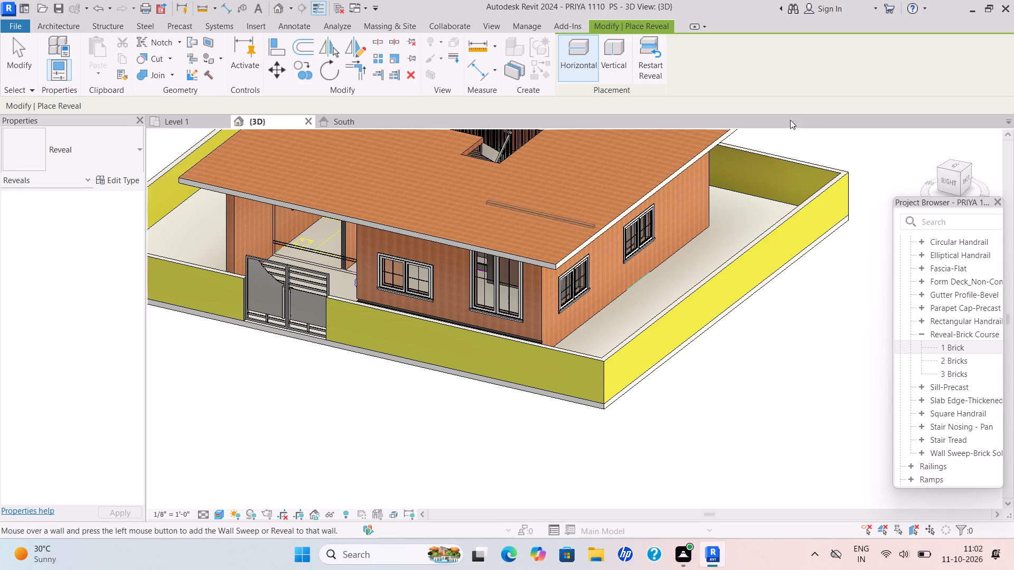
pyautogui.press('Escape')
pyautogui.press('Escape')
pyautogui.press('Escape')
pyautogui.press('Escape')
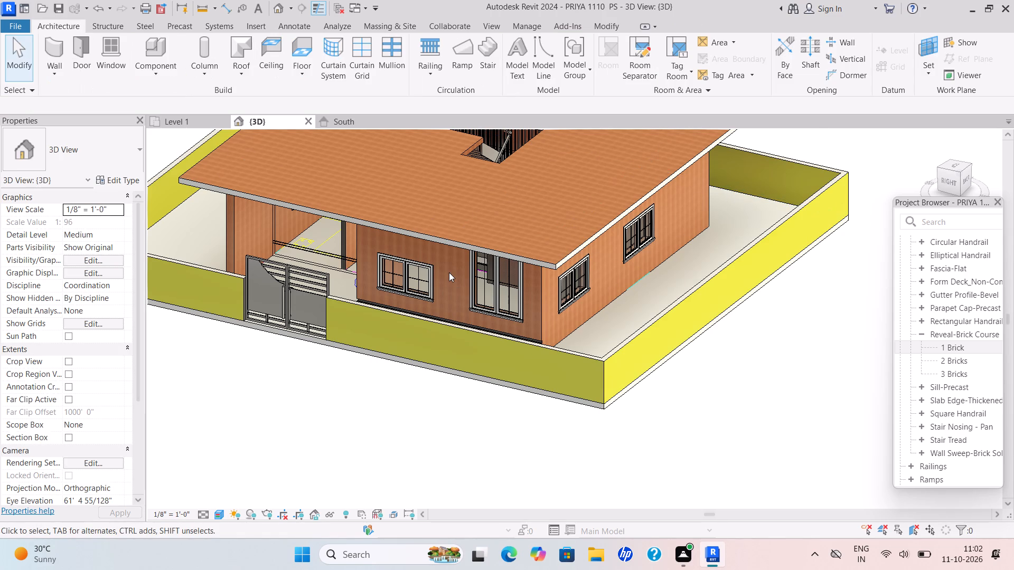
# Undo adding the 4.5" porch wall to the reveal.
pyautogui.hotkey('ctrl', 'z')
# Delete the horizontal reveal running below the windows on the gate-side wall.
pyautogui.scroll(-2, 480, 279)
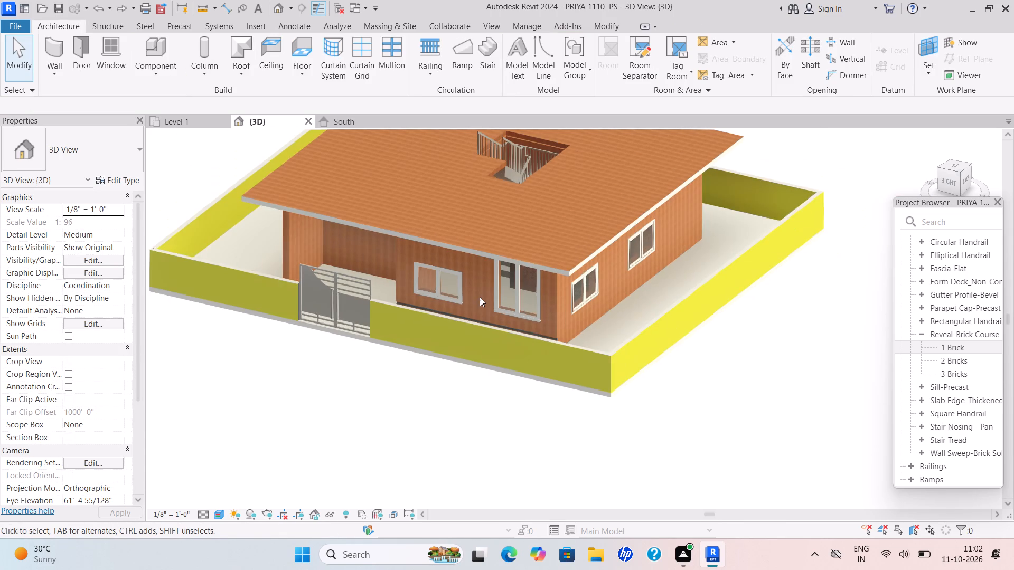
pyautogui.keyDown('shift'); pyautogui.moveTo(500, 311); pyautogui.dragTo(512, 269, button='middle'); pyautogui.keyUp('shift')
pyautogui.keyDown('shift'); pyautogui.moveTo(519, 318); pyautogui.dragTo(515, 374, button='middle'); pyautogui.keyUp('shift')
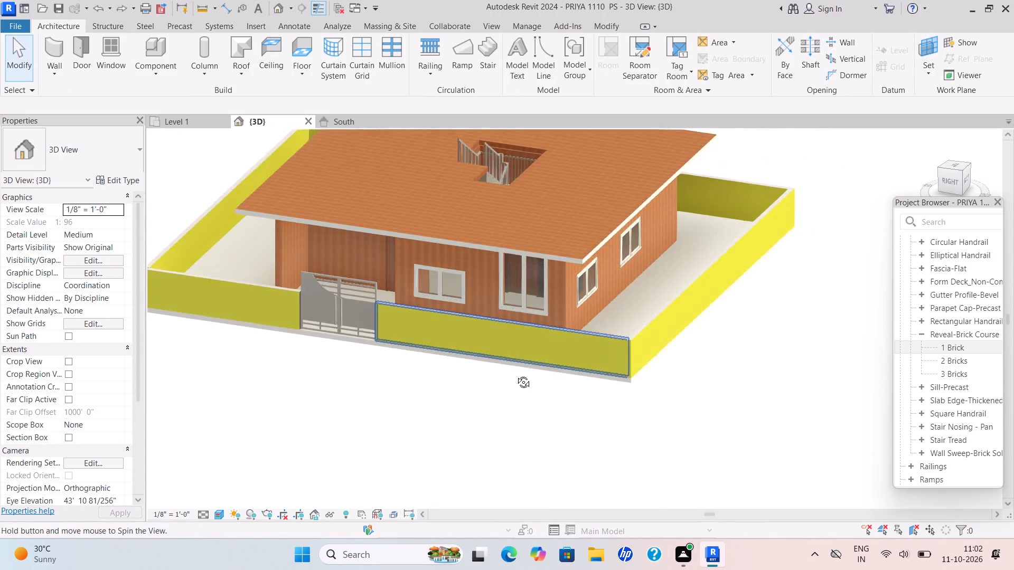
pyautogui.keyDown('shift'); pyautogui.moveTo(515, 374); pyautogui.dragTo(515, 375, button='middle'); pyautogui.keyUp('shift')
pyautogui.scroll(10, 551, 335)
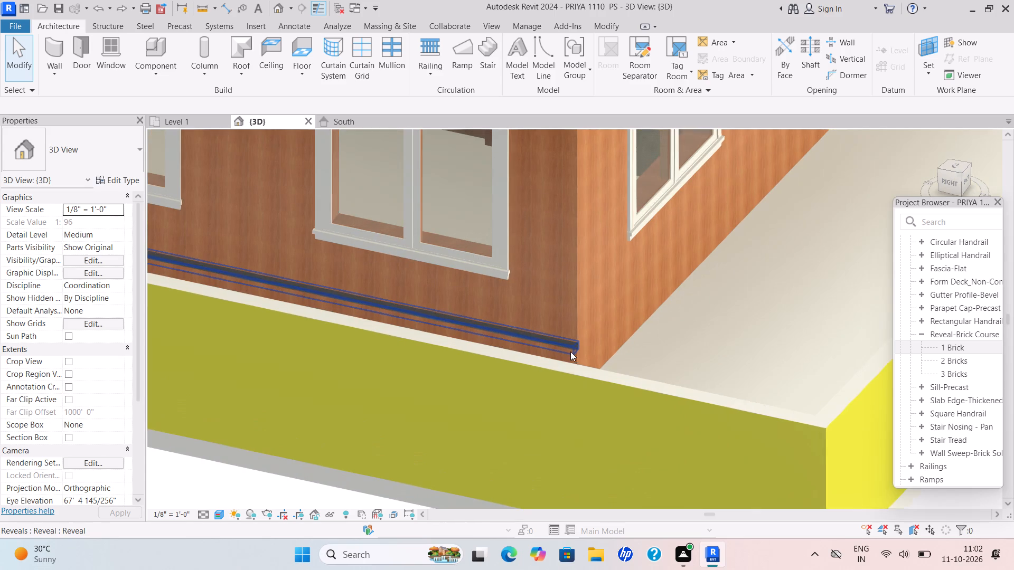
pyautogui.click(570, 346)
pyautogui.press('Delete')
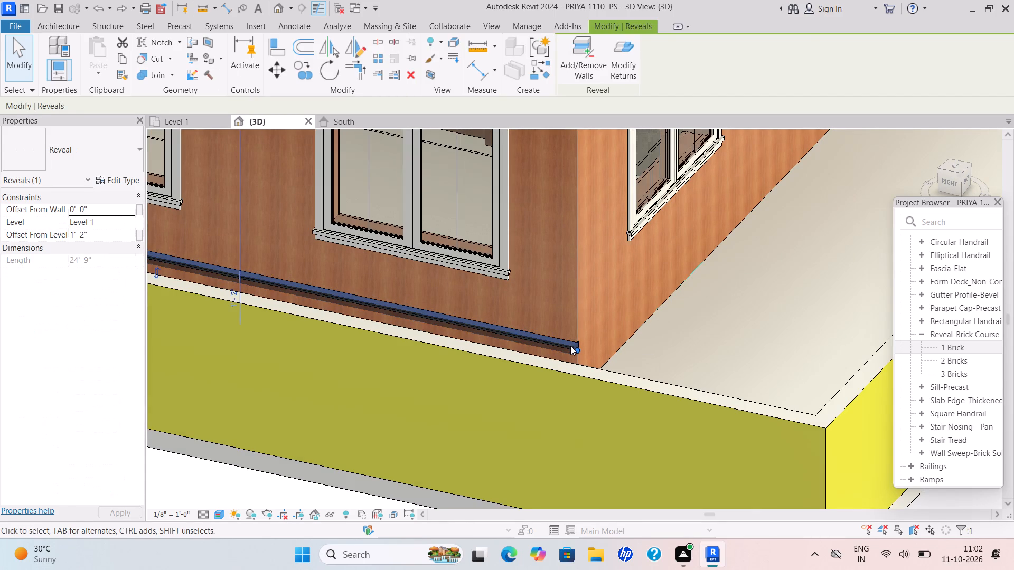
# Place a horizontal 1 Brick reveal along the lower part of the yellow compound wall between the gate and the house corner.
pyautogui.scroll(-8, 551, 350)
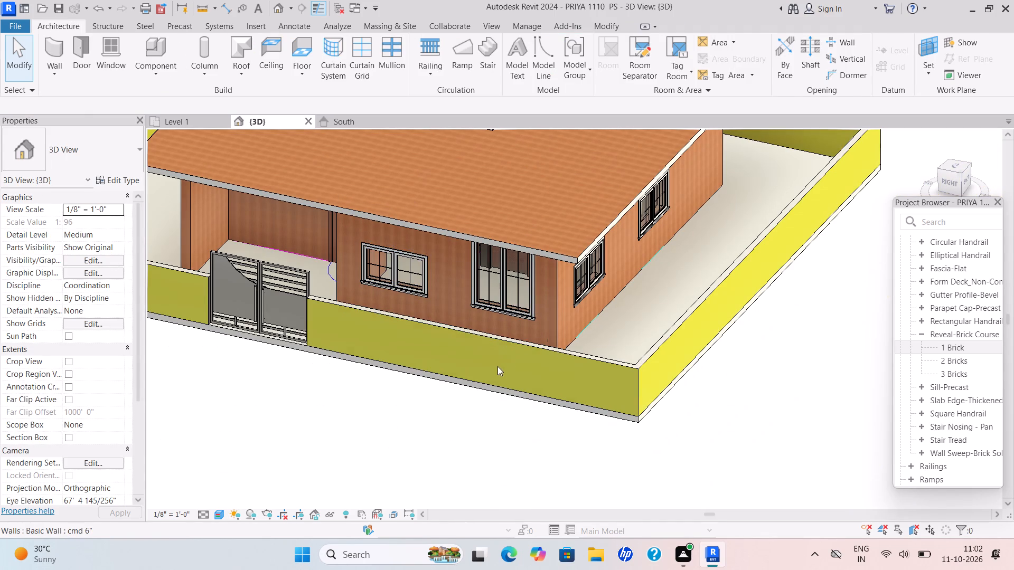
pyautogui.click(54, 74)
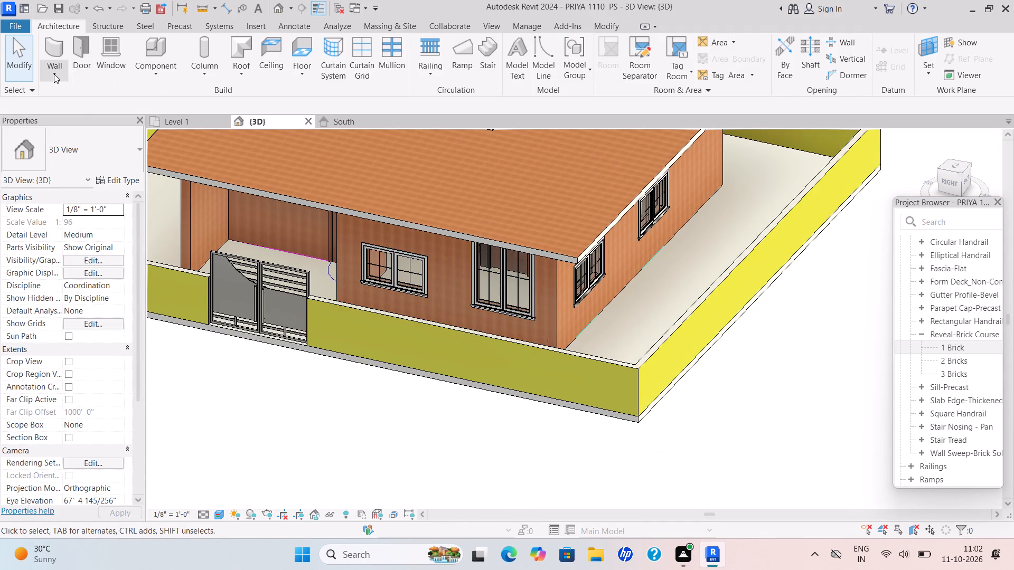
pyautogui.click(99, 203)
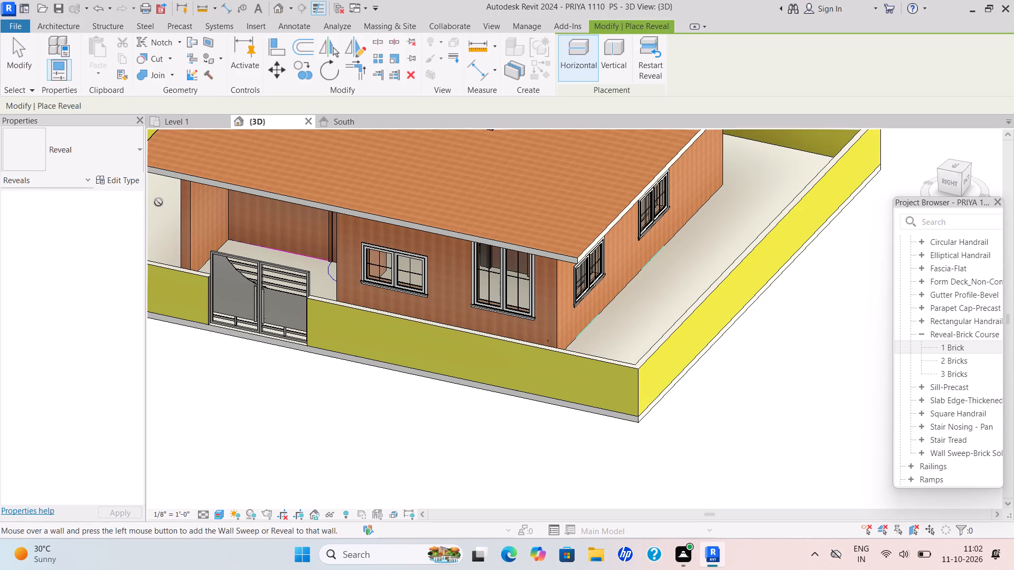
pyautogui.click(115, 181)
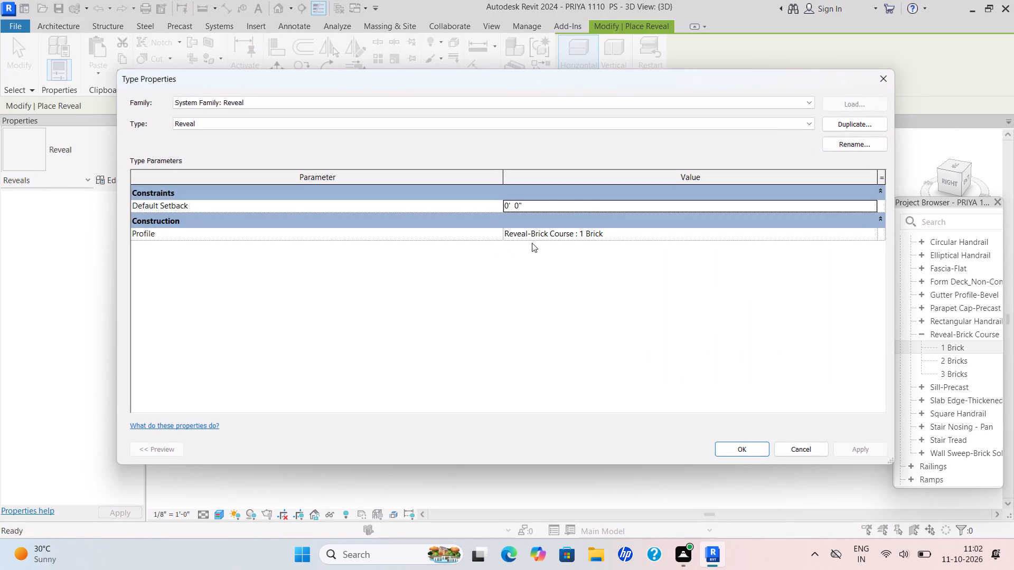
pyautogui.click(886, 79)
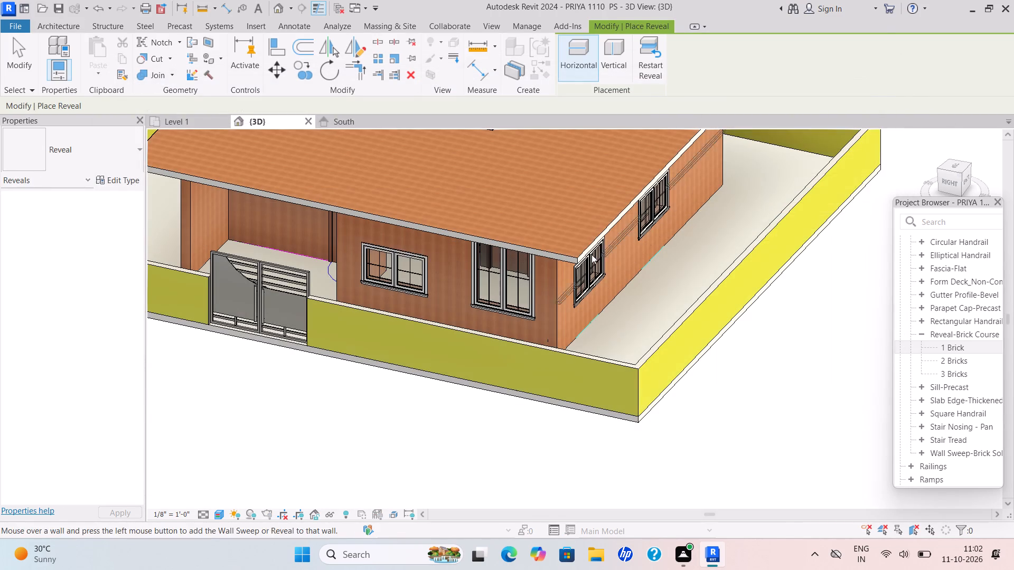
pyautogui.scroll(2, 468, 375)
pyautogui.keyDown('shift'); pyautogui.moveTo(489, 381); pyautogui.dragTo(489, 382, button='middle'); pyautogui.keyUp('shift')
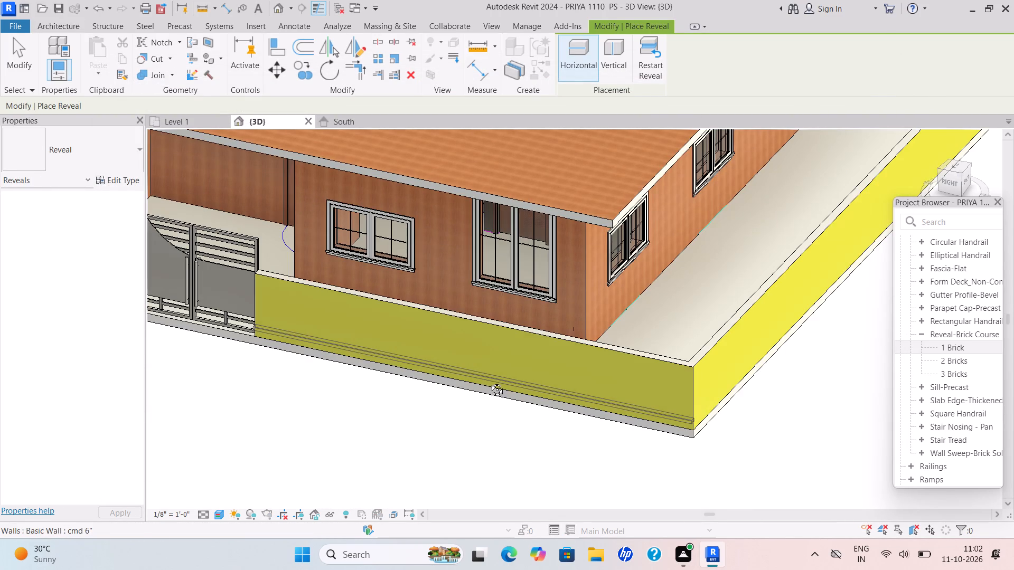
pyautogui.keyDown('shift'); pyautogui.moveTo(489, 382); pyautogui.dragTo(529, 365, button='middle'); pyautogui.keyUp('shift')
pyautogui.scroll(1, 531, 352)
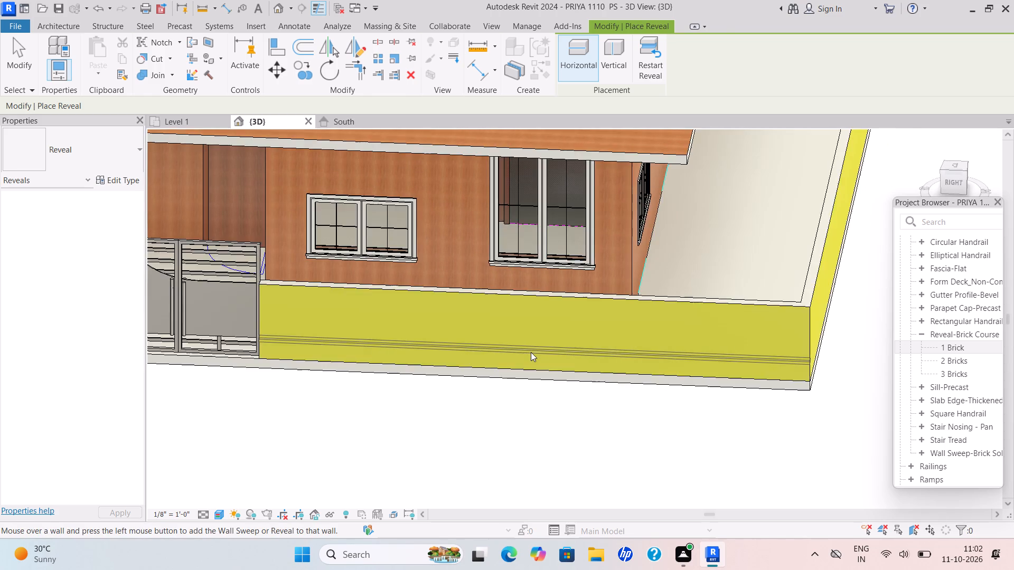
pyautogui.scroll(1, 531, 352)
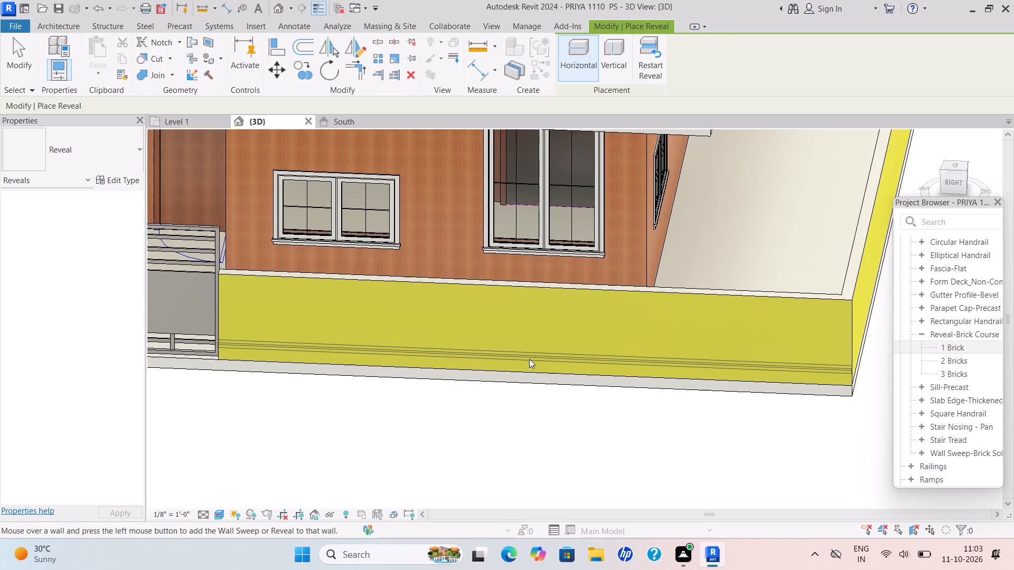
pyautogui.scroll(1, 529, 359)
pyautogui.scroll(-1, 529, 359)
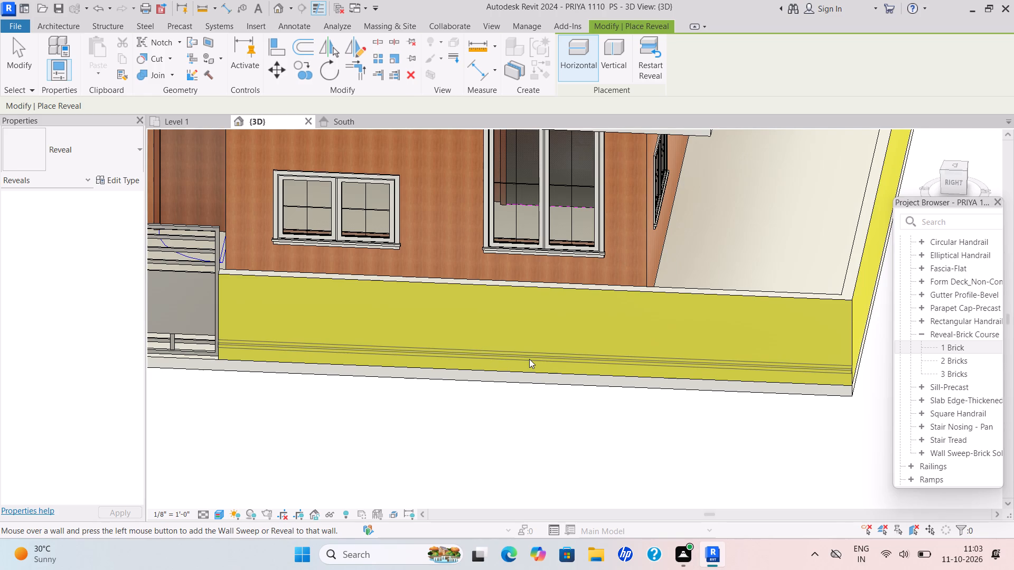
pyautogui.click(529, 359)
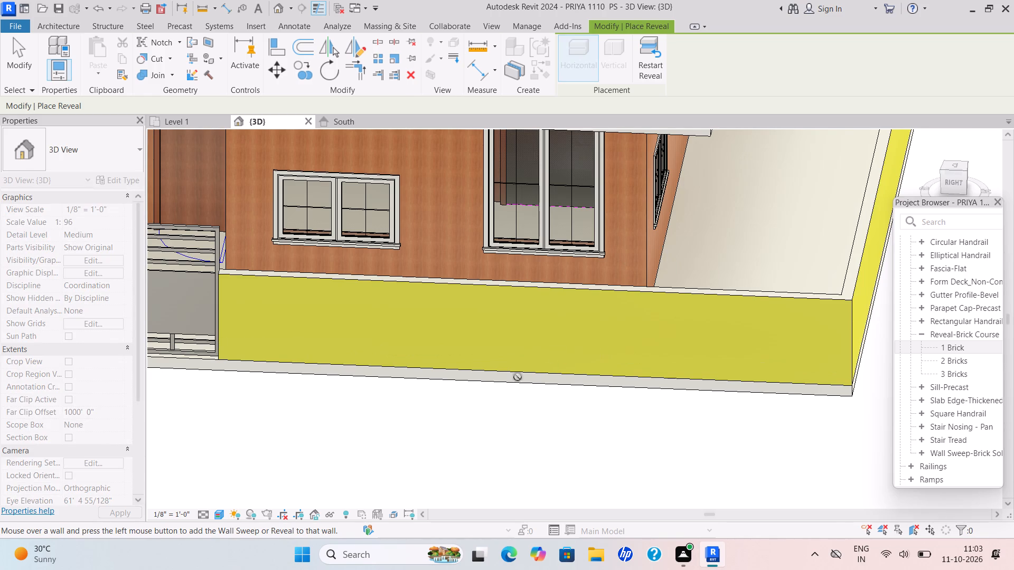
pyautogui.scroll(4, 473, 354)
pyautogui.press('Escape')
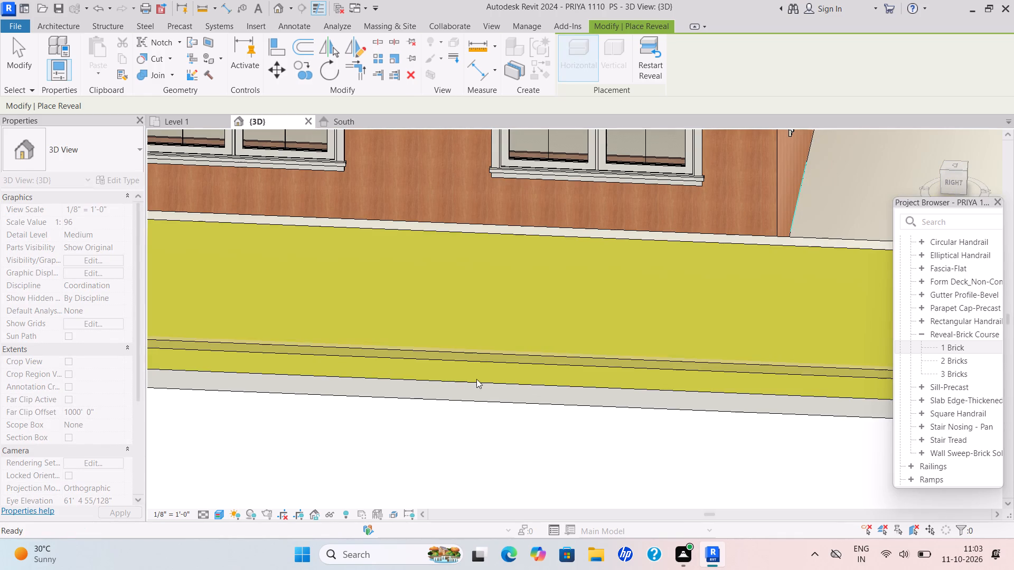
# Set the compound wall reveal's Offset From Level to 1'.
pyautogui.scroll(-1, 500, 379)
pyautogui.moveTo(500, 378); pyautogui.dragTo(316, 374, button='middle')
pyautogui.scroll(-4, 311, 375)
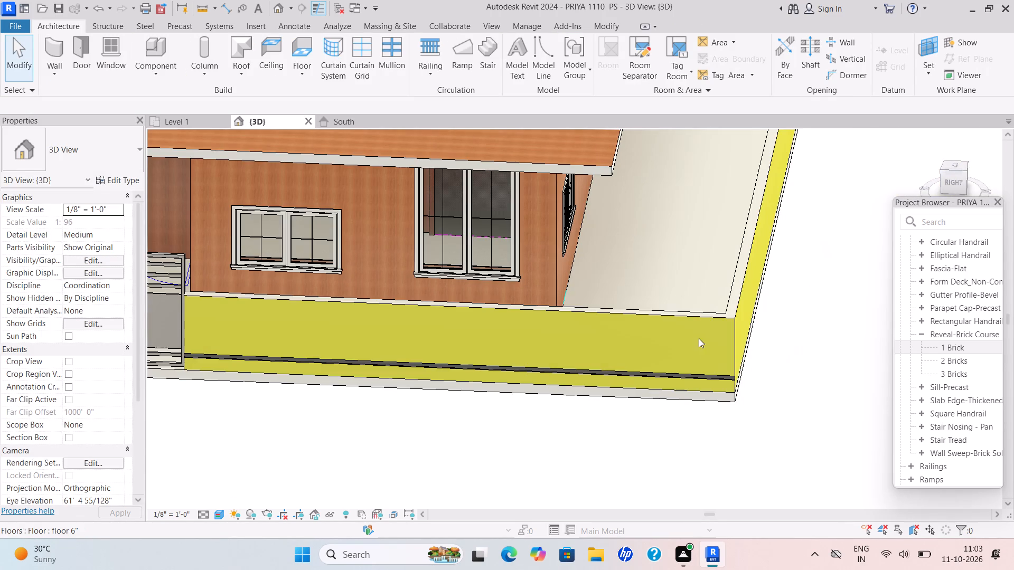
pyautogui.scroll(4, 721, 370)
pyautogui.click(730, 383)
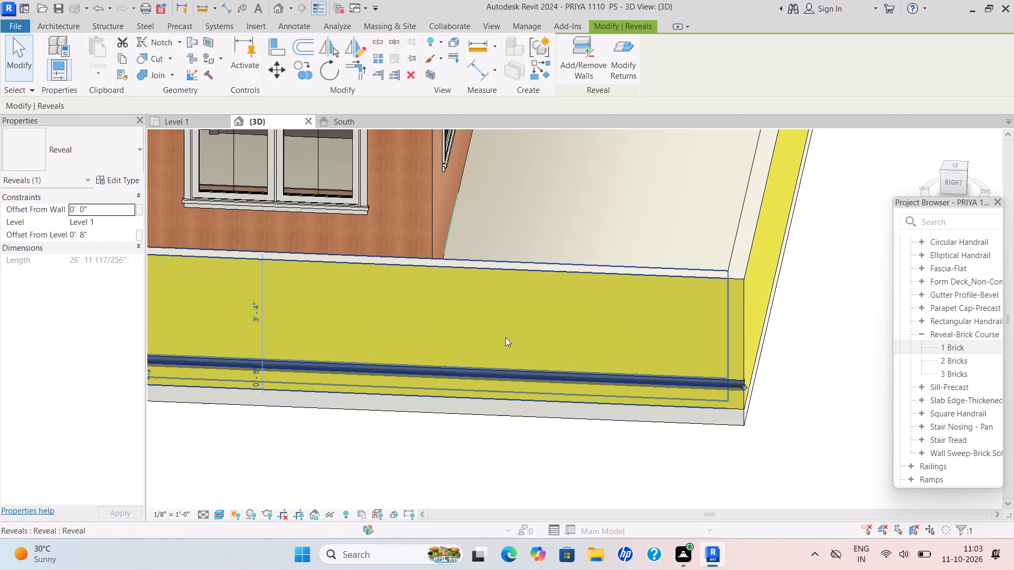
pyautogui.moveTo(100, 232); pyautogui.dragTo(65, 252)
pyautogui.press('BackSpace')
pyautogui.write("1'")
pyautogui.press('Return')
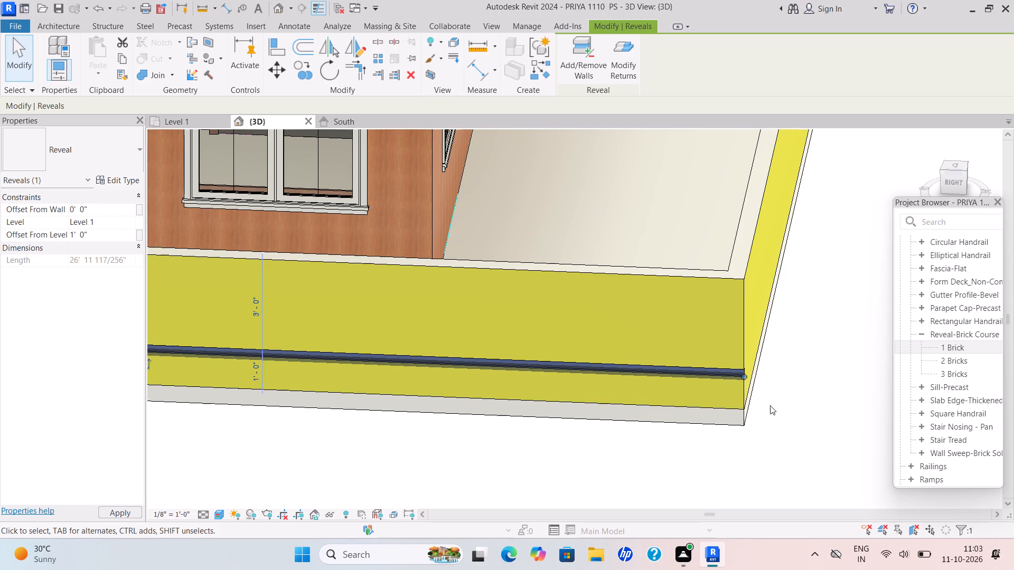
# Extend the reveal around the corner onto the adjoining compound wall on the back side with Add/Remove Walls.
pyautogui.scroll(-1, 765, 403)
pyautogui.keyDown('shift'); pyautogui.moveTo(765, 403); pyautogui.dragTo(665, 421, button='middle'); pyautogui.keyUp('shift')
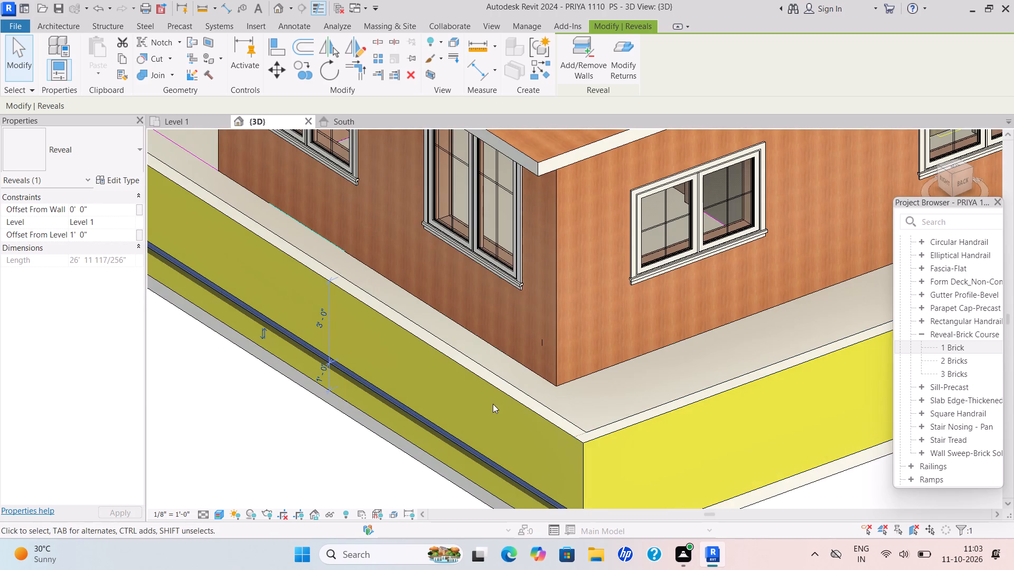
pyautogui.click(568, 72)
pyautogui.scroll(-6, 568, 81)
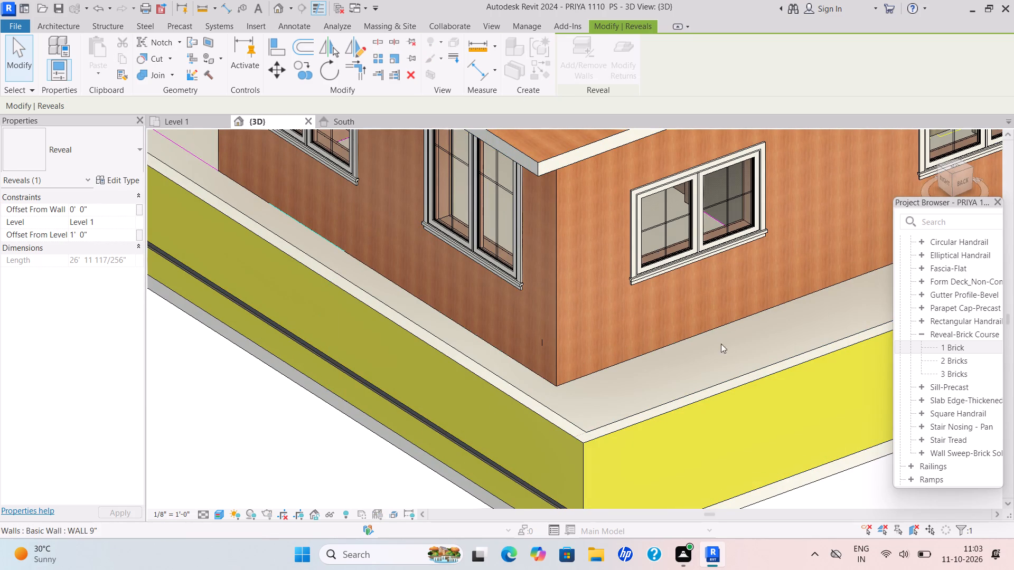
pyautogui.keyDown('shift'); pyautogui.moveTo(725, 354); pyautogui.dragTo(580, 256, button='middle'); pyautogui.keyUp('shift')
pyautogui.keyDown('shift'); pyautogui.scroll(-1, 584, 261); pyautogui.keyUp('shift')
pyautogui.scroll(-3, 584, 301)
pyautogui.keyDown('shift'); pyautogui.moveTo(633, 352); pyautogui.dragTo(653, 369, button='middle'); pyautogui.keyUp('shift')
pyautogui.scroll(-1, 653, 370)
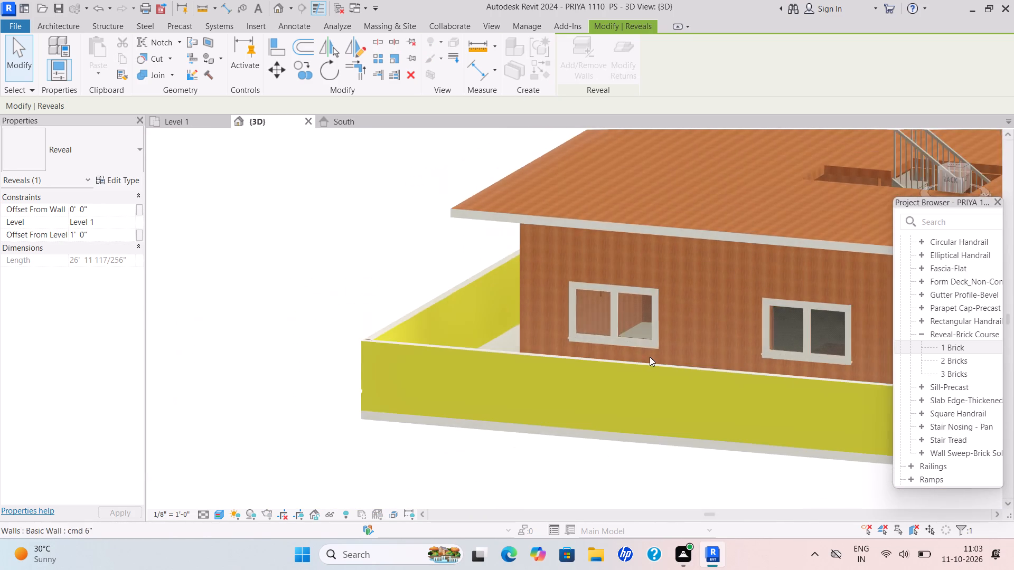
pyautogui.moveTo(641, 344); pyautogui.dragTo(526, 194, button='middle')
pyautogui.scroll(-5, 567, 235)
pyautogui.keyDown('shift'); pyautogui.moveTo(595, 243); pyautogui.dragTo(646, 265, button='middle'); pyautogui.keyUp('shift')
pyautogui.scroll(3, 416, 213)
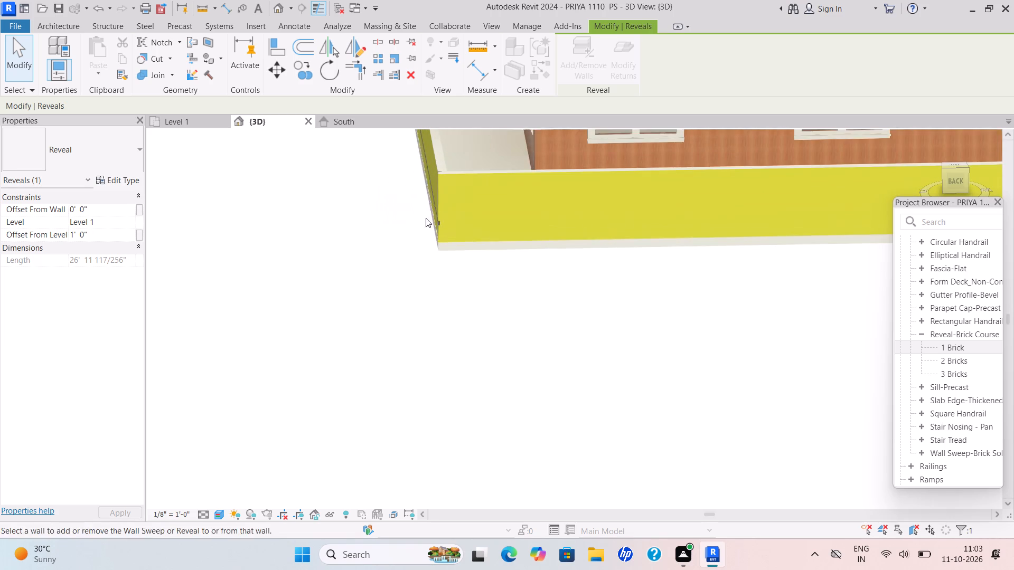
pyautogui.scroll(5, 426, 218)
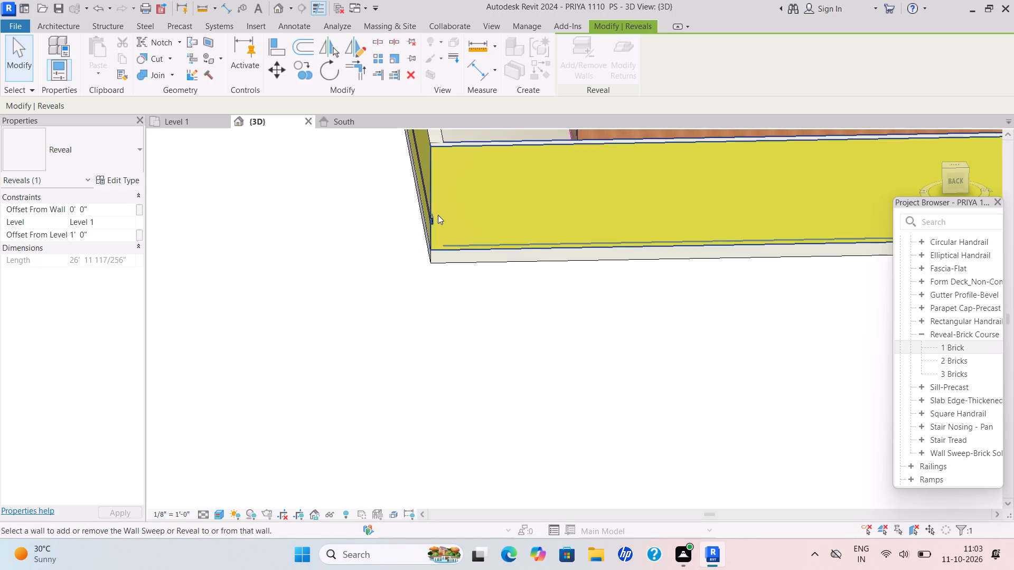
pyautogui.click(448, 250)
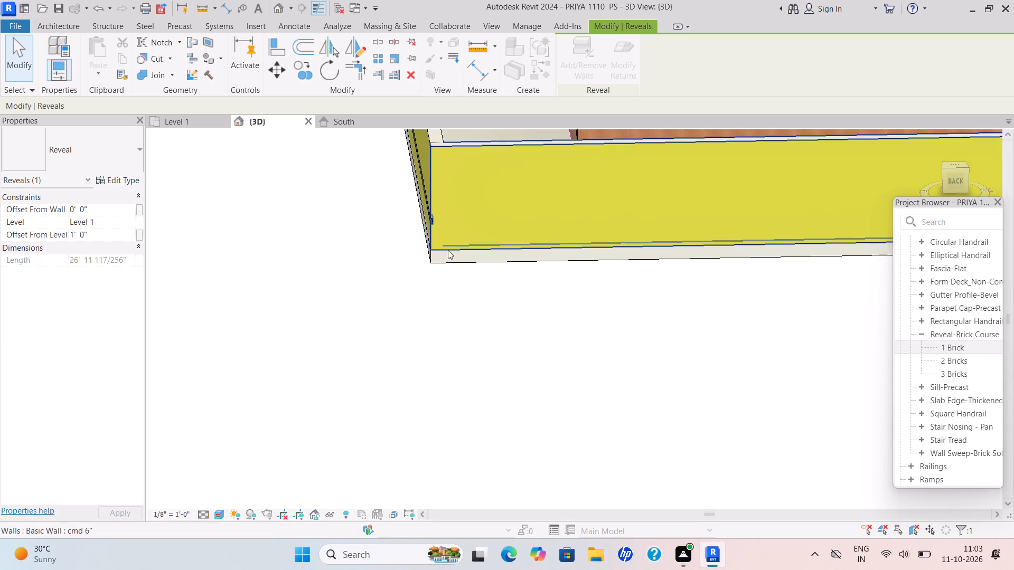
# Add the compound wall opposite the gate side and the following front-side compound wall to the same reveal.
pyautogui.scroll(-9, 448, 251)
pyautogui.keyDown('shift'); pyautogui.moveTo(719, 255); pyautogui.dragTo(668, 264, button='middle'); pyautogui.keyUp('shift')
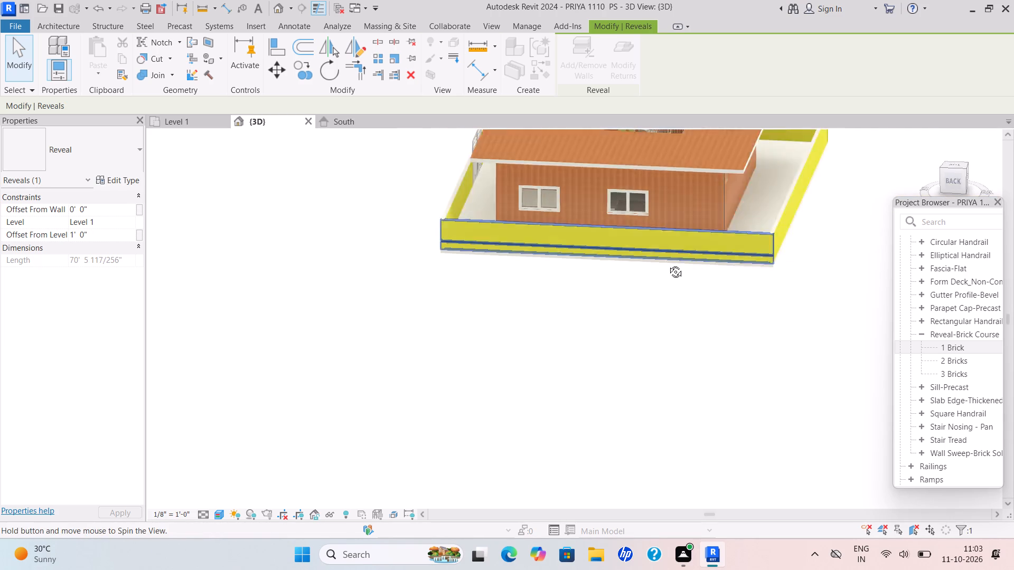
pyautogui.keyDown('shift'); pyautogui.moveTo(668, 264); pyautogui.dragTo(594, 287, button='middle'); pyautogui.keyUp('shift')
pyautogui.scroll(6, 594, 287)
pyautogui.keyDown('shift'); pyautogui.moveTo(649, 315); pyautogui.dragTo(572, 295, button='middle'); pyautogui.keyUp('shift')
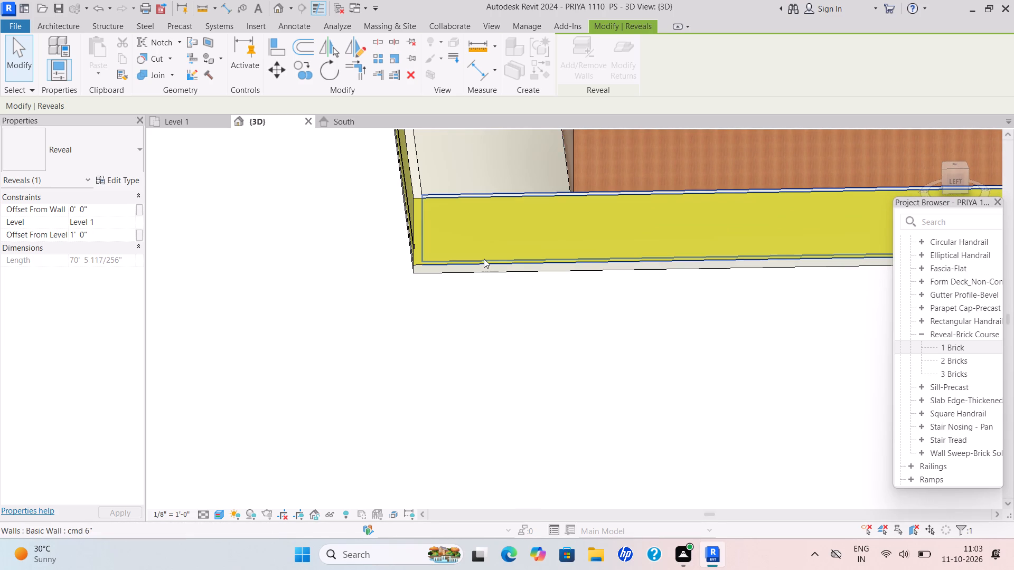
pyautogui.click(483, 259)
pyautogui.scroll(-5, 483, 259)
pyautogui.keyDown('shift'); pyautogui.moveTo(769, 254); pyautogui.dragTo(562, 302, button='middle'); pyautogui.keyUp('shift')
pyautogui.scroll(3, 530, 306)
pyautogui.click(524, 293)
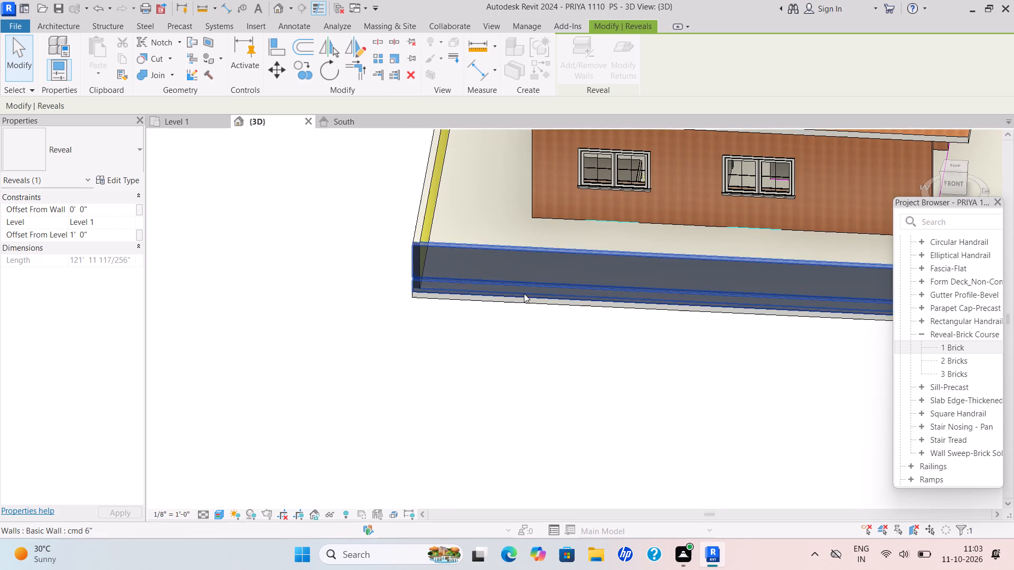
# Add the short compound wall on the other side of the gate to the reveal and leave the command.
pyautogui.scroll(-4, 568, 287)
pyautogui.keyDown('shift'); pyautogui.moveTo(642, 305); pyautogui.dragTo(524, 310, button='middle'); pyautogui.keyUp('shift')
pyautogui.scroll(6, 548, 314)
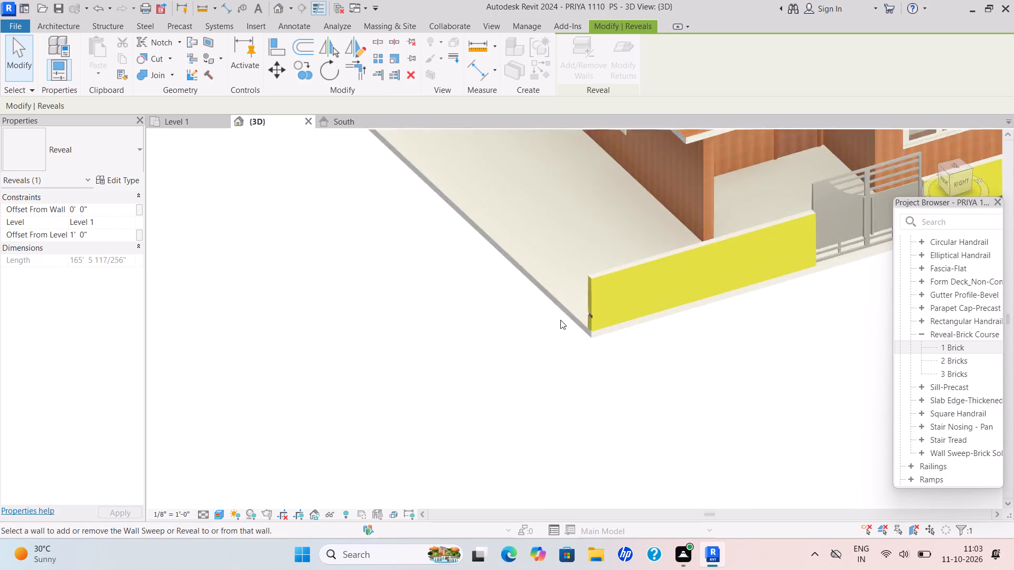
pyautogui.click(637, 324)
pyautogui.scroll(-3, 638, 324)
pyautogui.keyDown('shift'); pyautogui.moveTo(715, 308); pyautogui.dragTo(717, 308, button='middle'); pyautogui.keyUp('shift')
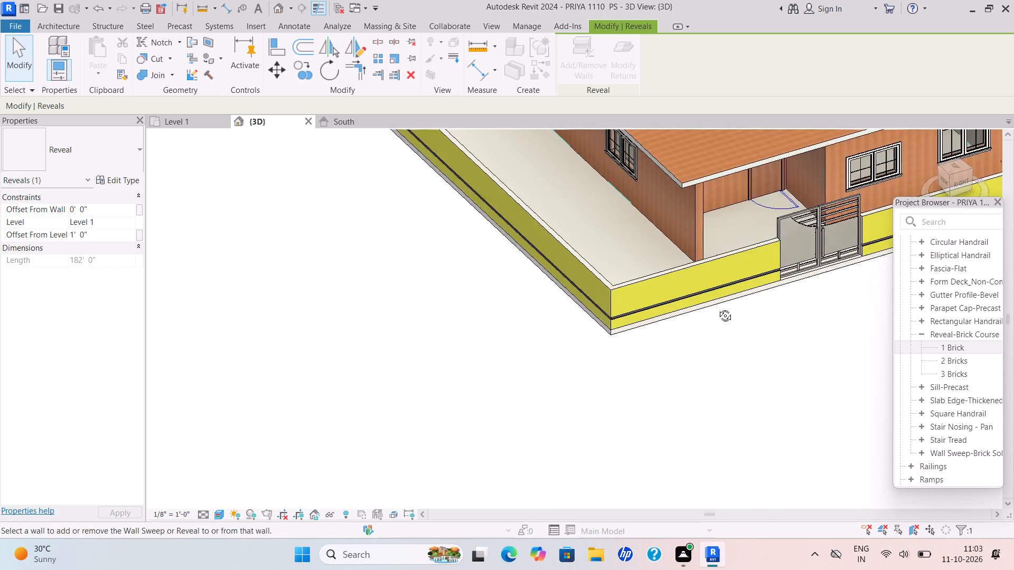
pyautogui.keyDown('shift'); pyautogui.moveTo(717, 308); pyautogui.dragTo(597, 321, button='middle'); pyautogui.keyUp('shift')
pyautogui.scroll(-1, 605, 320)
pyautogui.scroll(3, 671, 286)
pyautogui.moveTo(654, 295); pyautogui.dragTo(453, 347, button='middle')
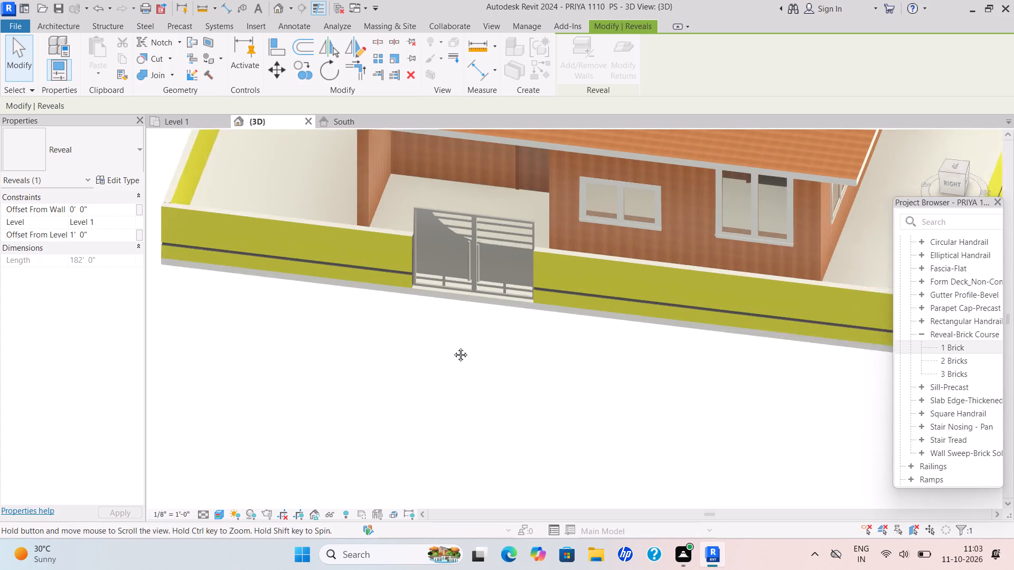
pyautogui.moveTo(453, 347); pyautogui.dragTo(443, 349, button='middle')
pyautogui.scroll(1, 440, 349)
pyautogui.press('Escape')
pyautogui.scroll(-1, 690, 305)
pyautogui.moveTo(680, 309); pyautogui.dragTo(538, 314, button='middle')
pyautogui.press('Escape')
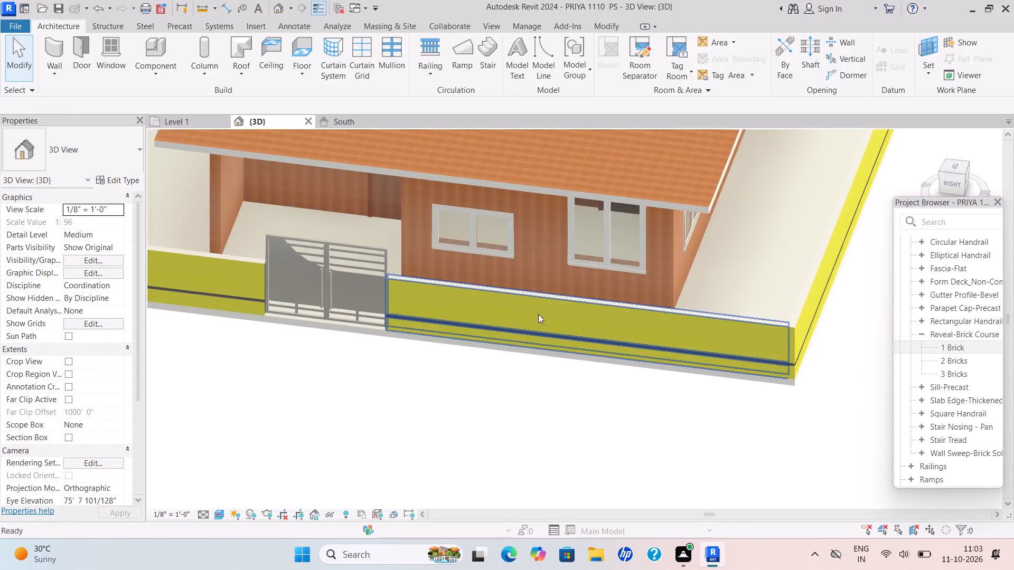
# Copy the compound wall reveal 1' straight up from its corner, with Constrain and Multiple enabled.
pyautogui.moveTo(538, 314); pyautogui.dragTo(537, 314, button='middle')
pyautogui.scroll(4, 768, 363)
pyautogui.click(764, 366)
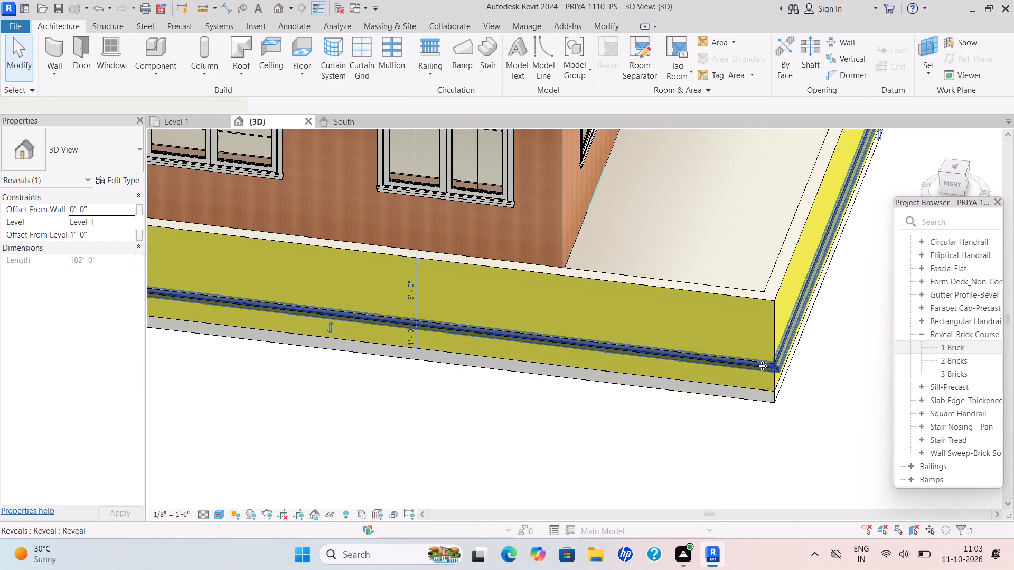
pyautogui.click(312, 71)
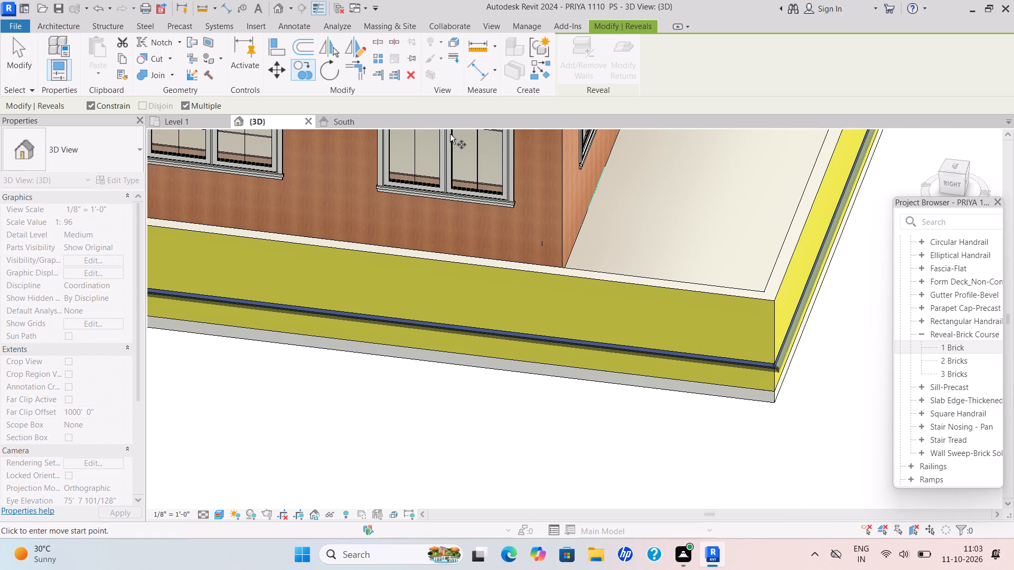
pyautogui.scroll(5, 771, 370)
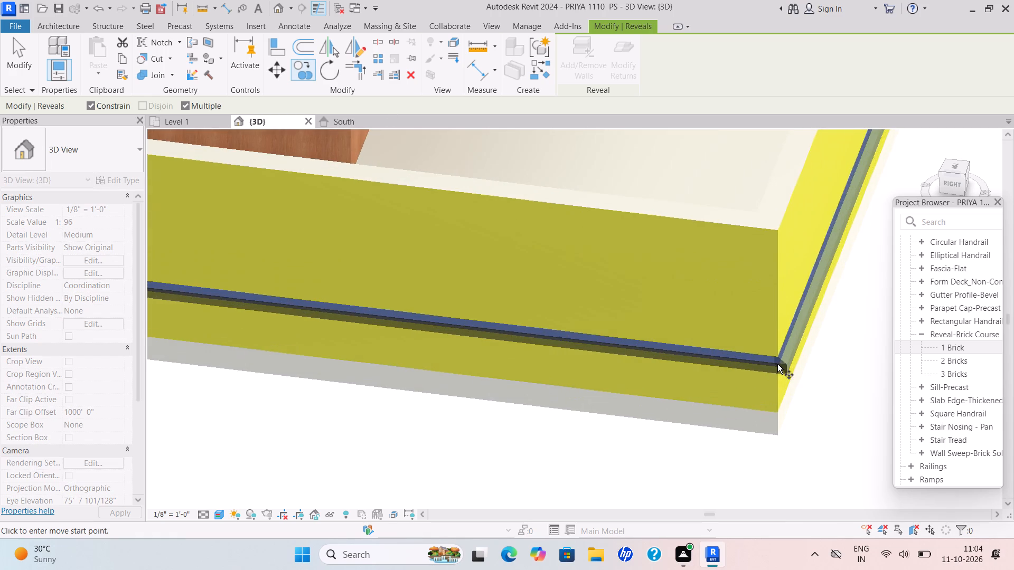
pyautogui.click(777, 364)
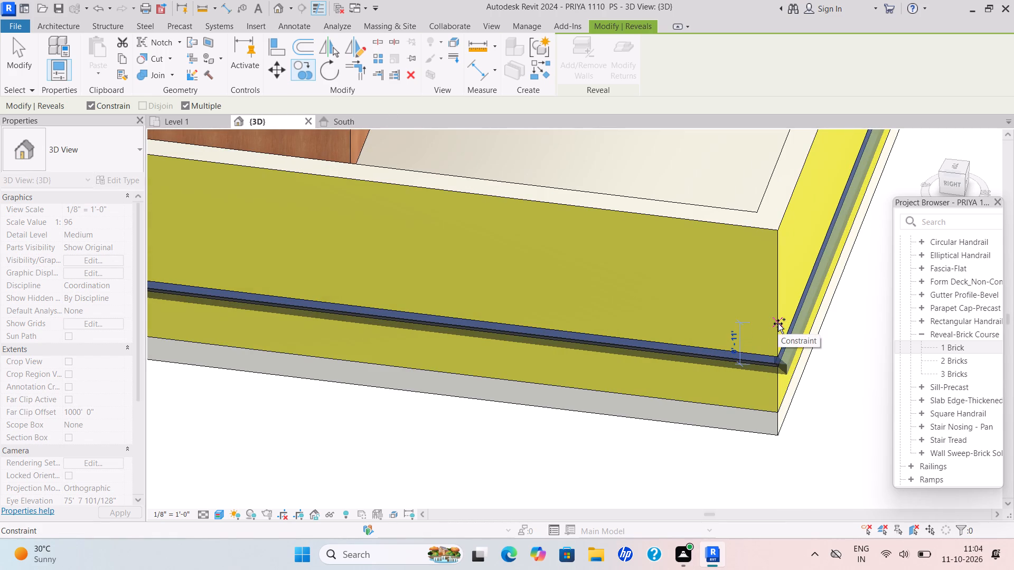
pyautogui.write("1'")
pyautogui.press('Return')
# Place another copy of the reveal 1' above the first copy and leave the Copy command.
pyautogui.scroll(-4, 772, 305)
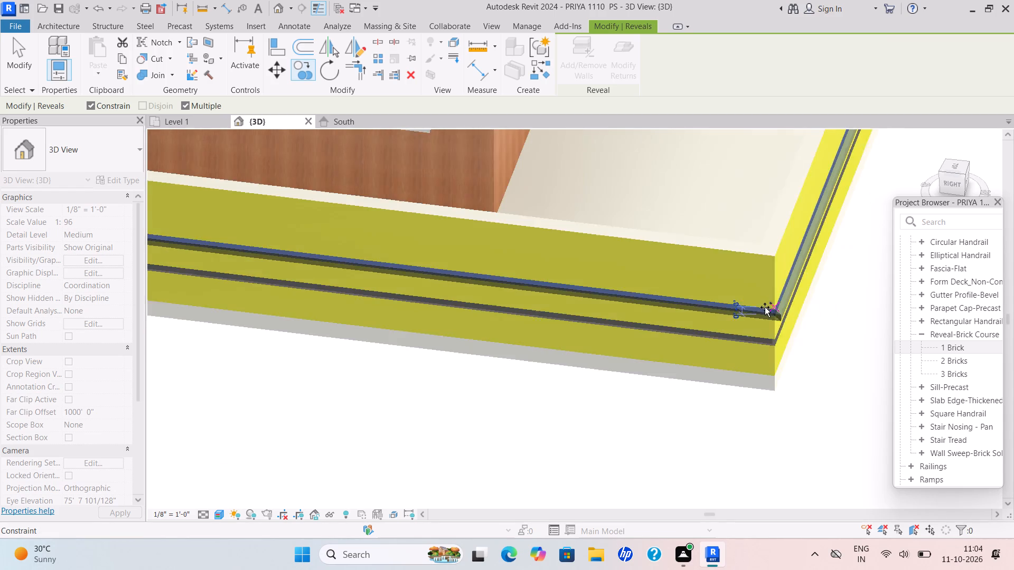
pyautogui.scroll(-3, 765, 307)
pyautogui.scroll(9, 777, 320)
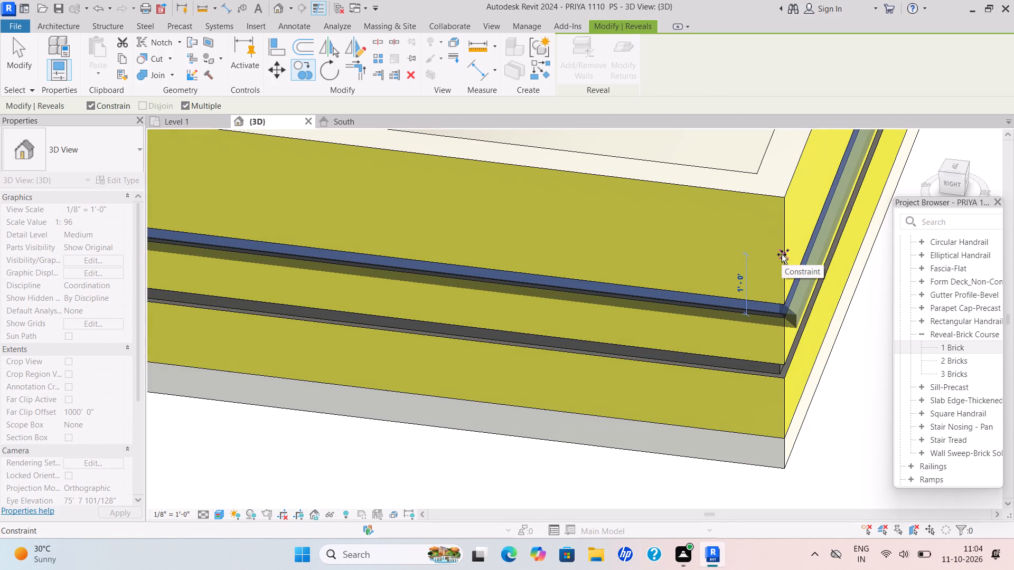
pyautogui.write("1'")
pyautogui.press('Return')
pyautogui.scroll(-6, 766, 262)
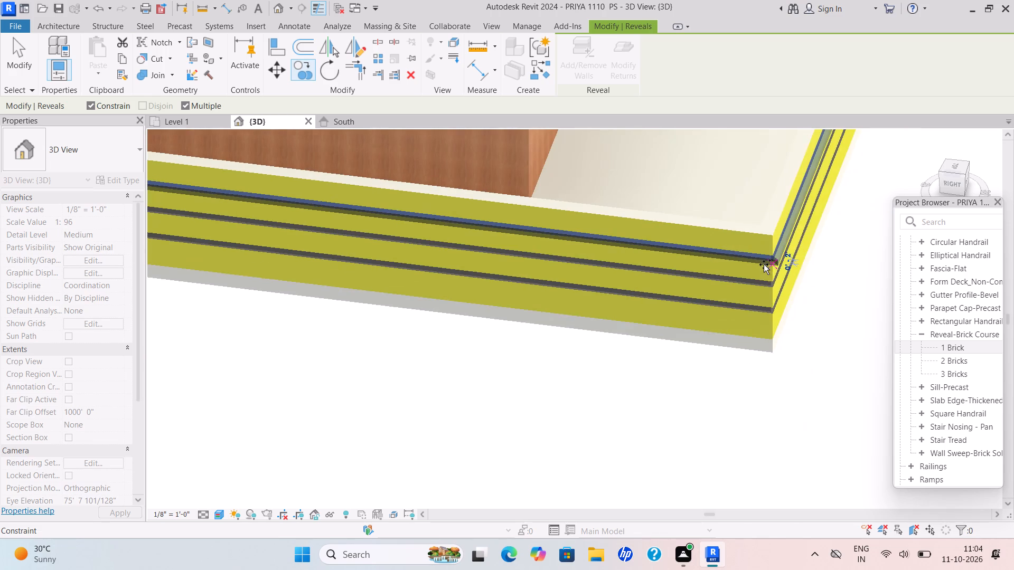
pyautogui.press('Escape')
pyautogui.scroll(-1, 755, 271)
pyautogui.press('Escape')
pyautogui.scroll(-8, 759, 310)
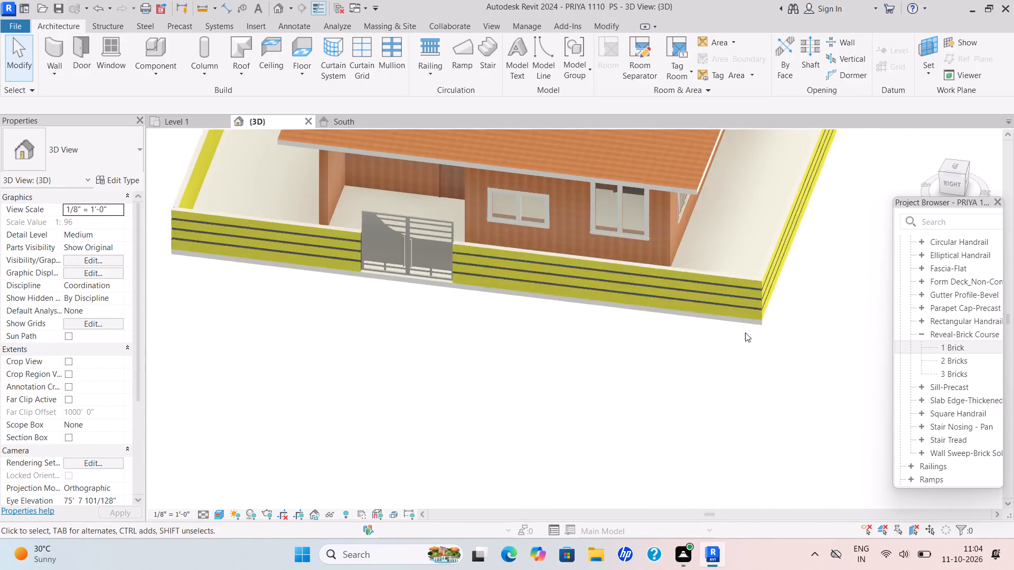
# Assign the Brick, Soldier Course material to the structure layer of the front compound wall's type, cmd 6", and apply the type change.
pyautogui.scroll(-2, 745, 332)
pyautogui.scroll(7, 703, 302)
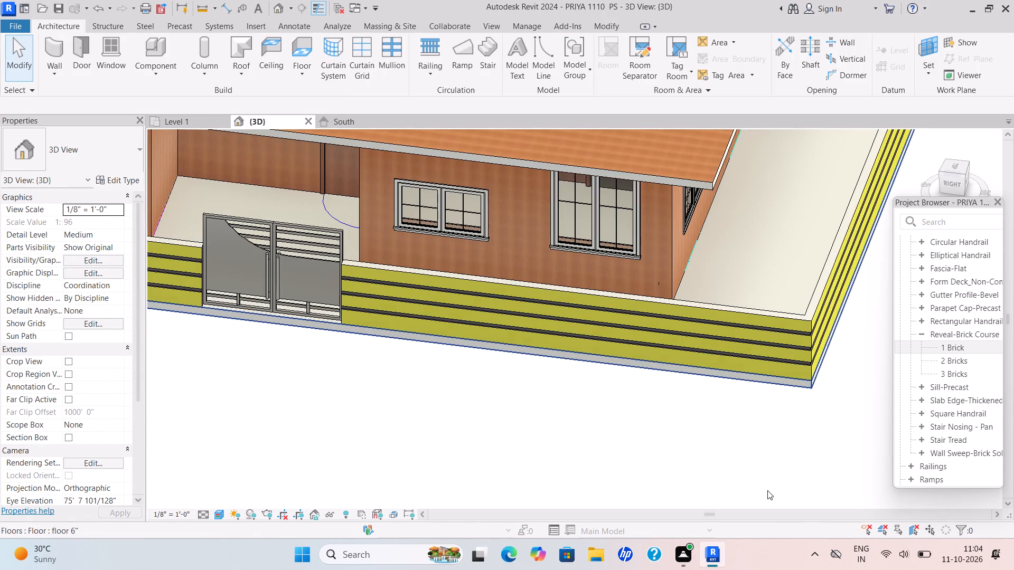
pyautogui.press('Escape')
pyautogui.scroll(3, 851, 326)
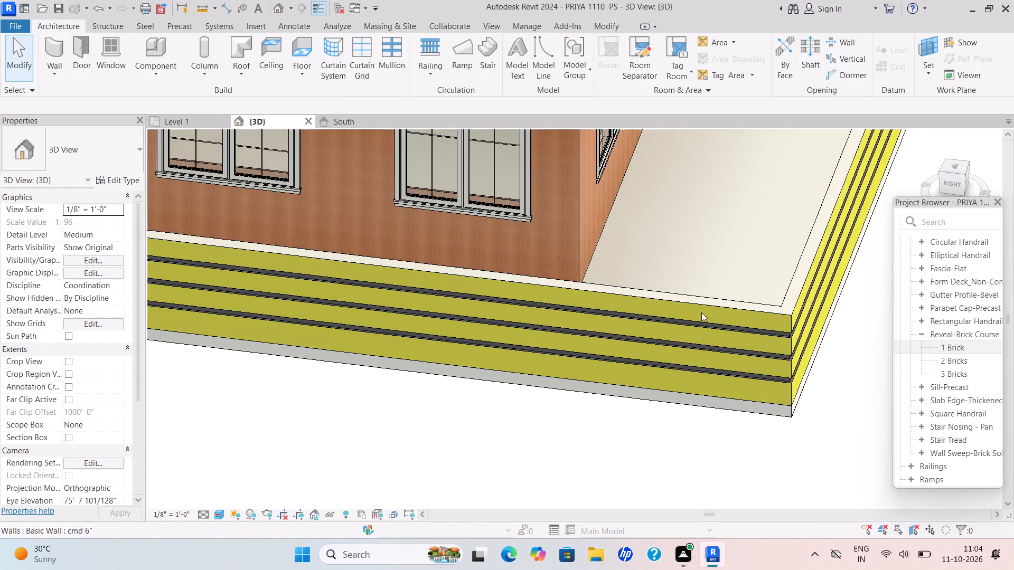
pyautogui.click(715, 305)
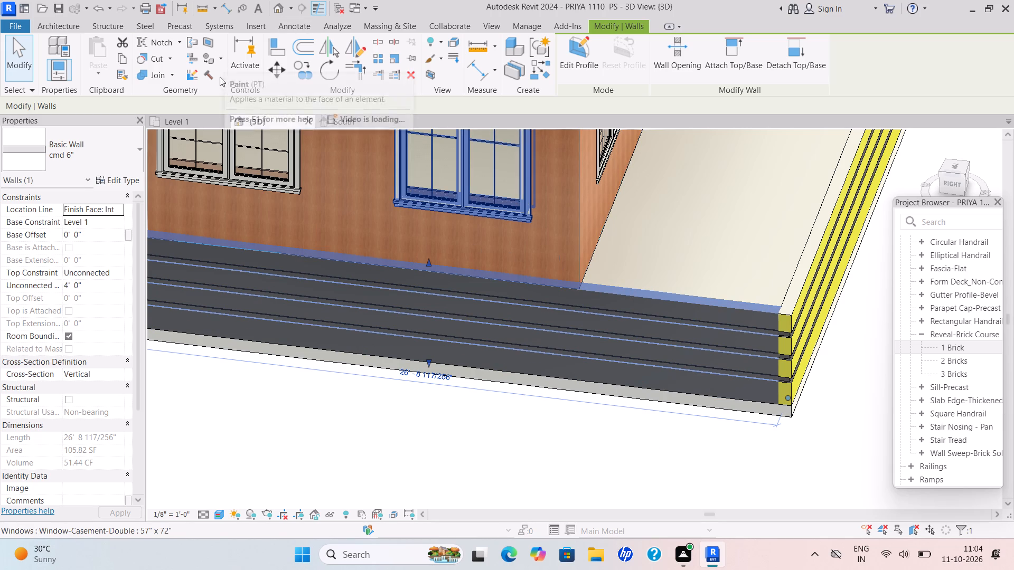
pyautogui.click(129, 176)
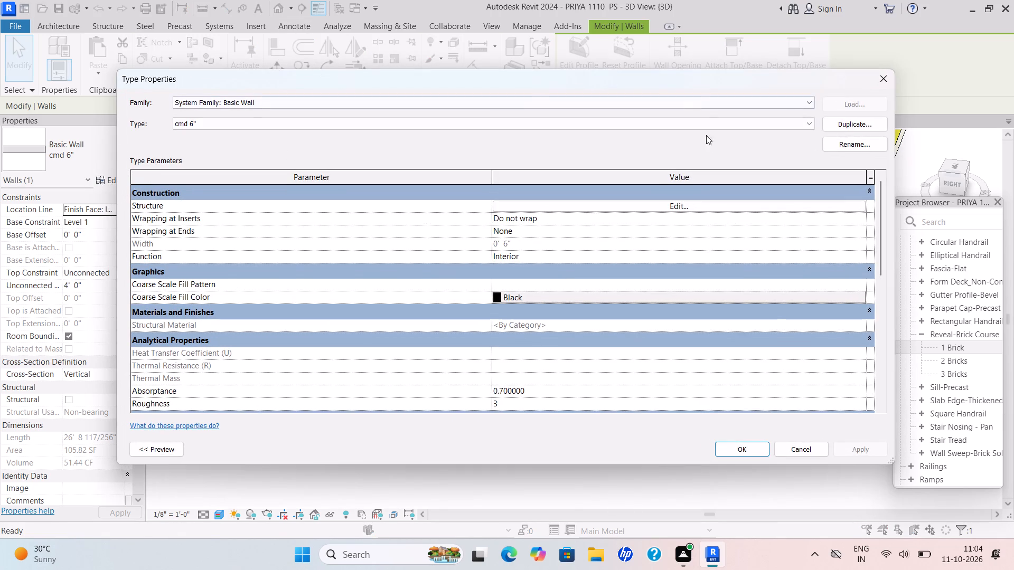
pyautogui.scroll(5, 597, 332)
pyautogui.click(679, 205)
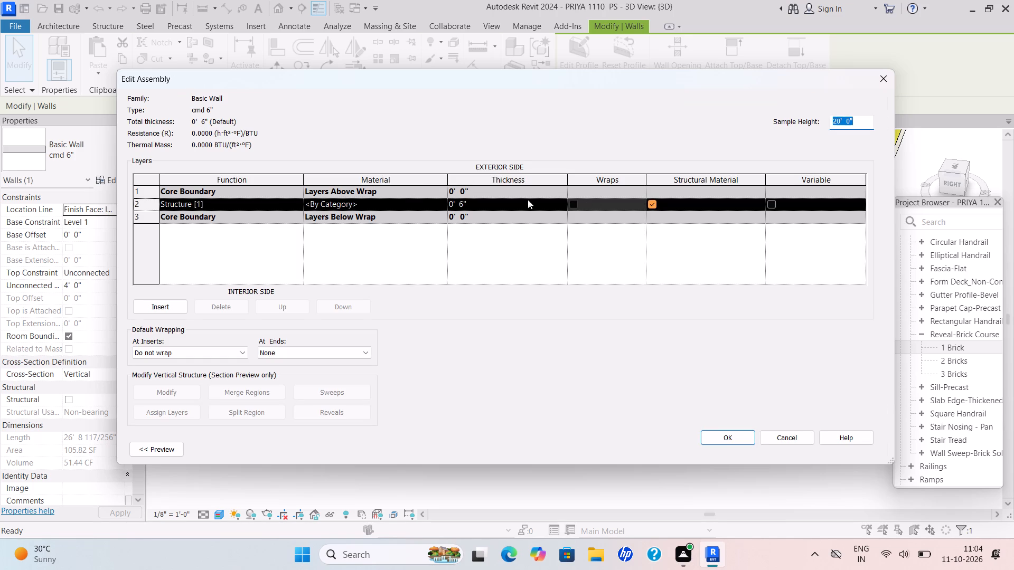
pyautogui.click(424, 206)
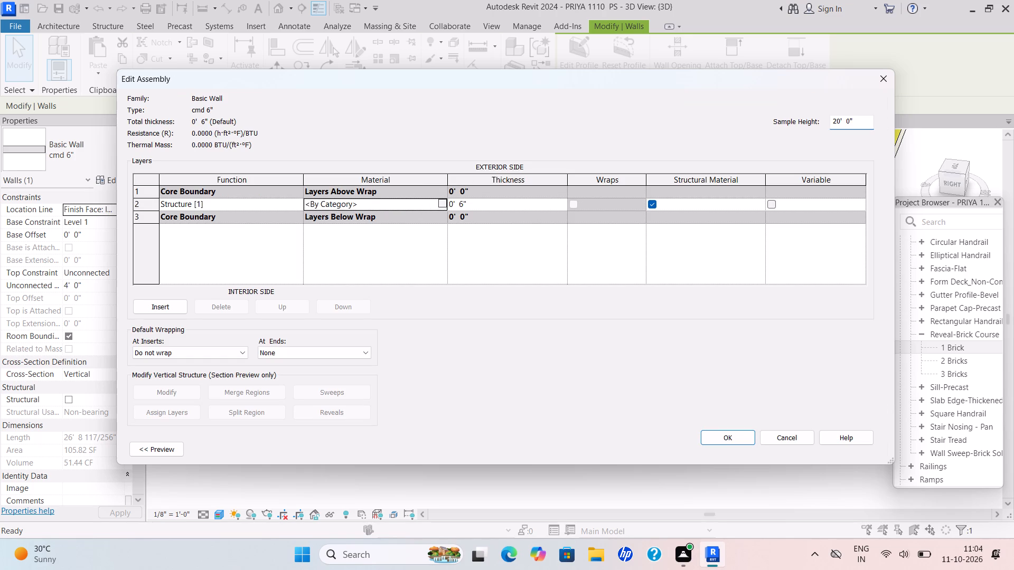
pyautogui.click(441, 202)
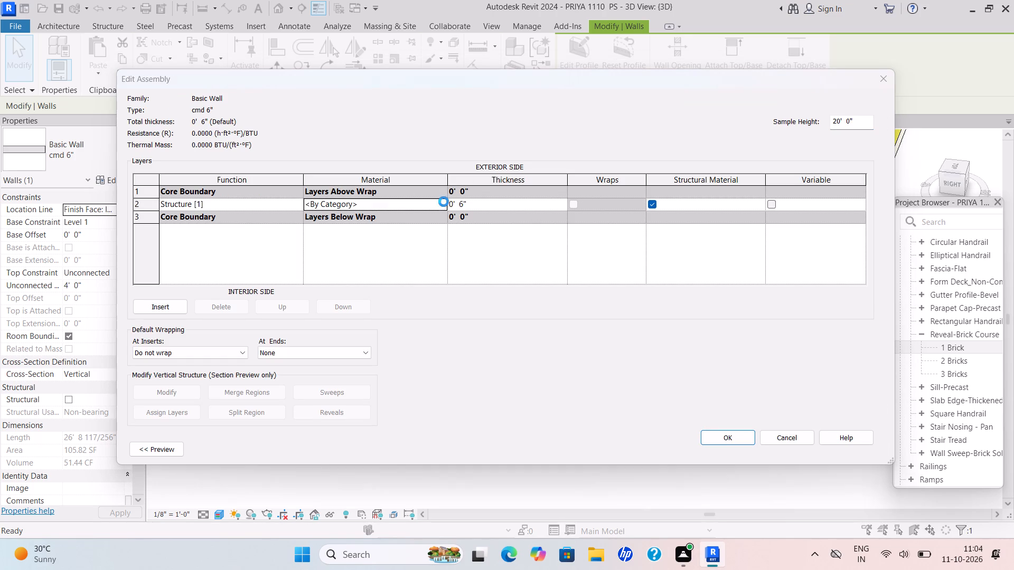
pyautogui.click(444, 202)
pyautogui.scroll(-8, 417, 258)
pyautogui.scroll(-2, 395, 326)
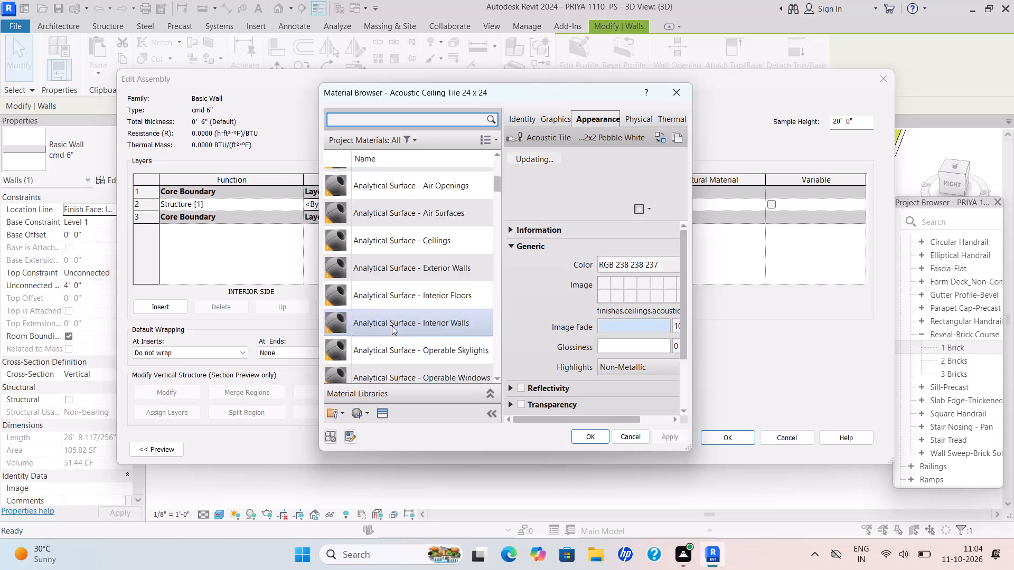
pyautogui.scroll(-7, 392, 326)
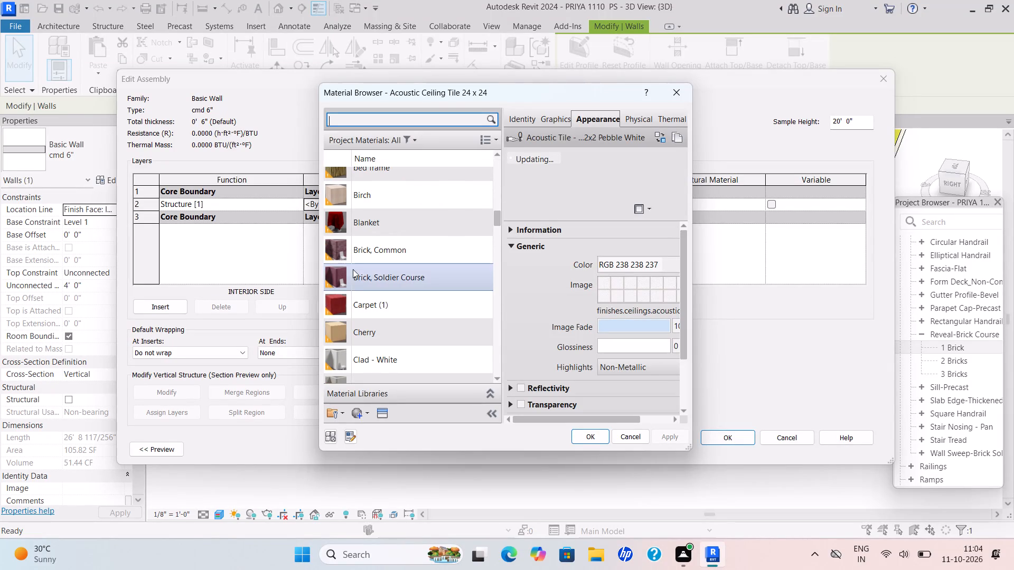
pyautogui.click(346, 280)
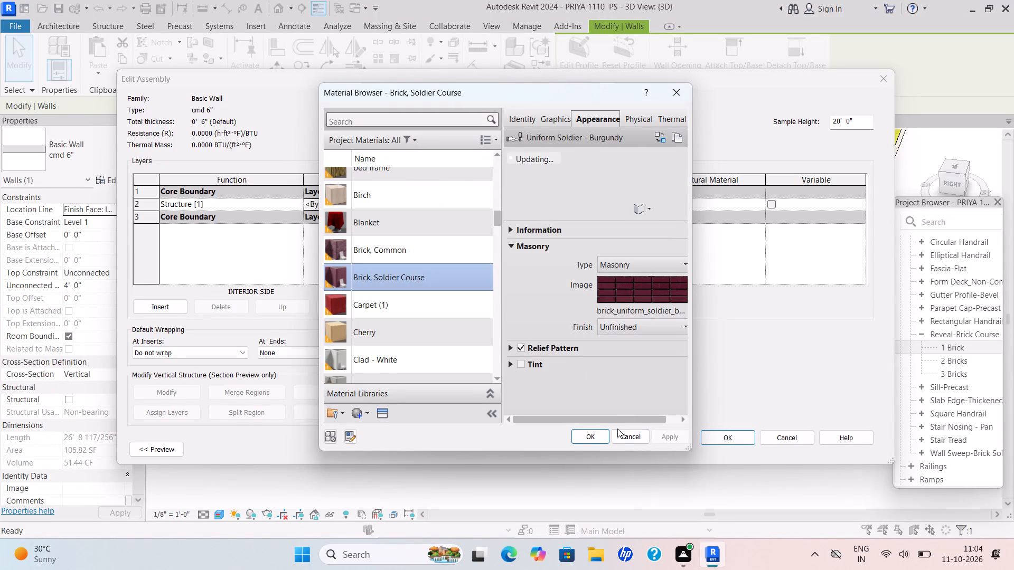
pyautogui.click(604, 436)
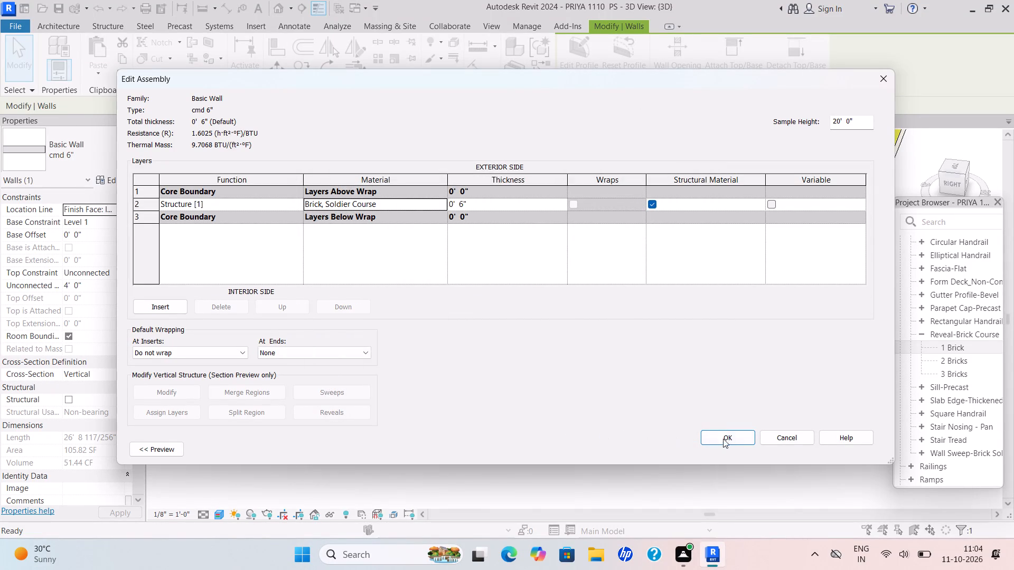
pyautogui.click(720, 434)
pyautogui.click(858, 452)
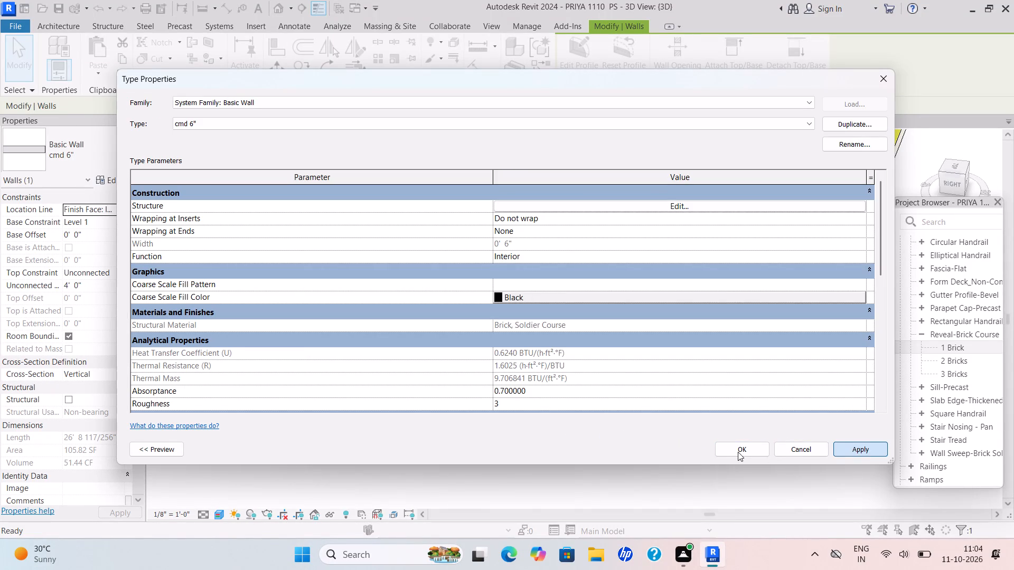
pyautogui.click(735, 447)
pyautogui.scroll(-2, 679, 413)
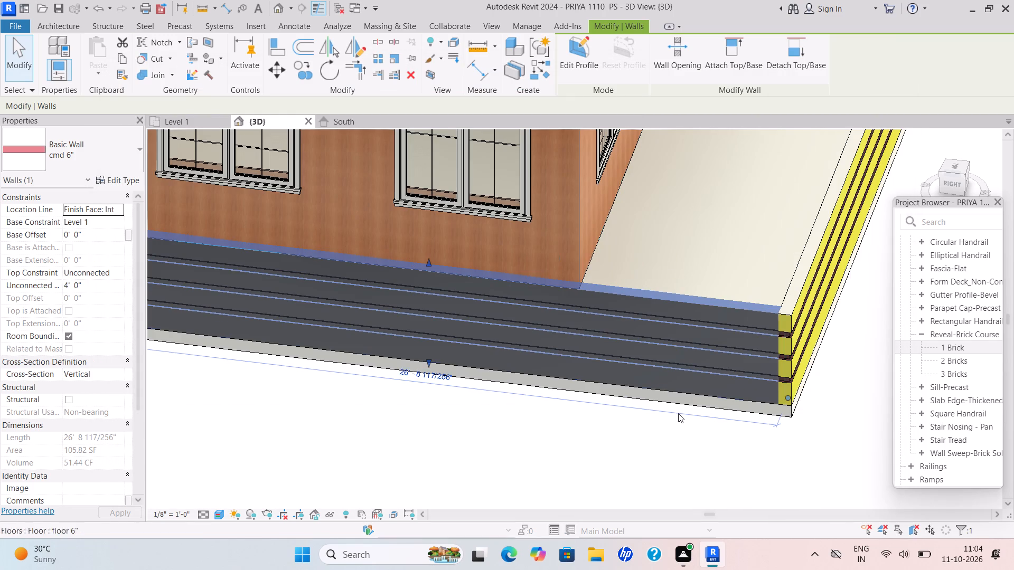
pyautogui.scroll(-3, 678, 413)
pyautogui.press('Escape')
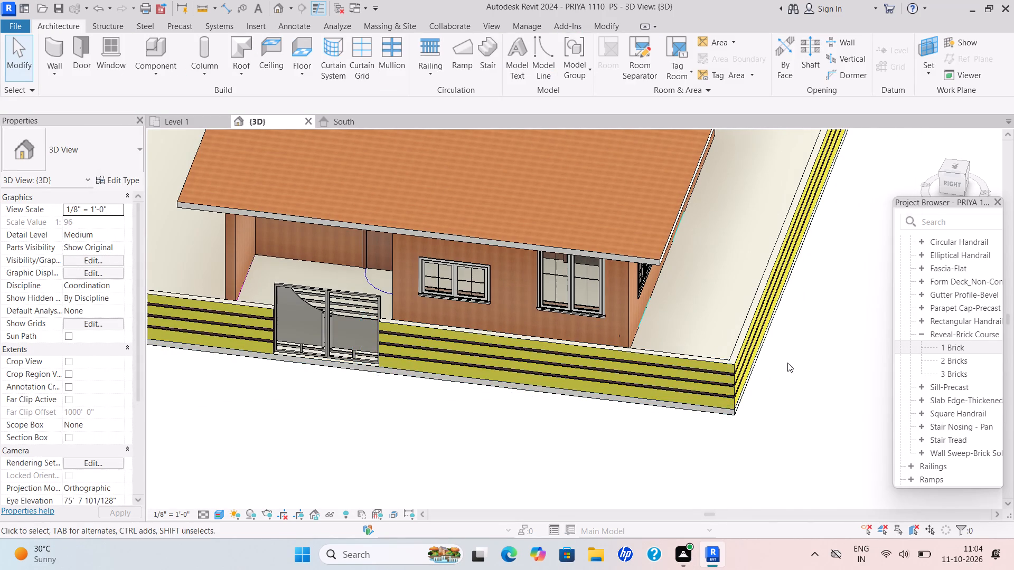
pyautogui.scroll(8, 787, 363)
pyautogui.scroll(3, 673, 395)
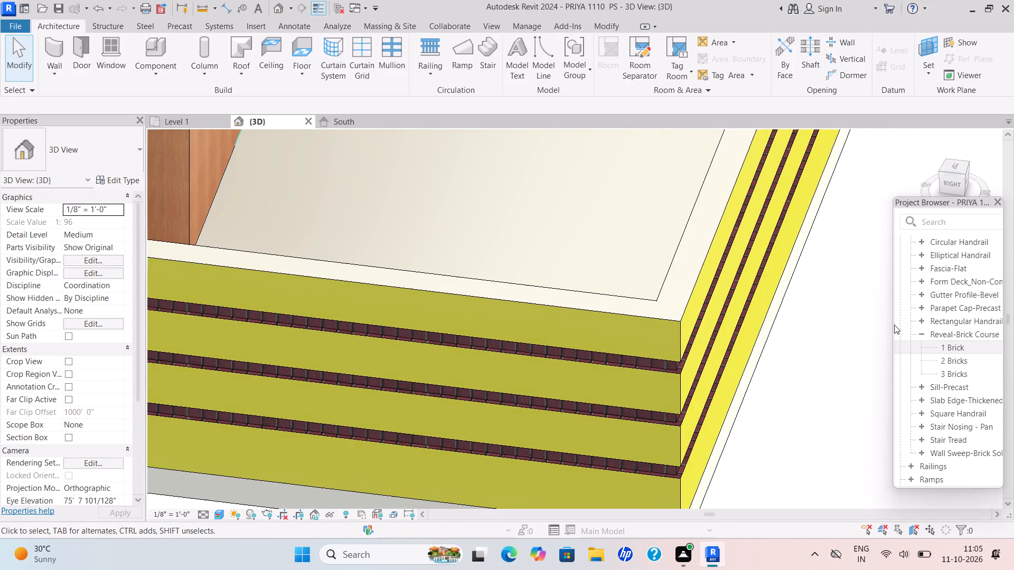
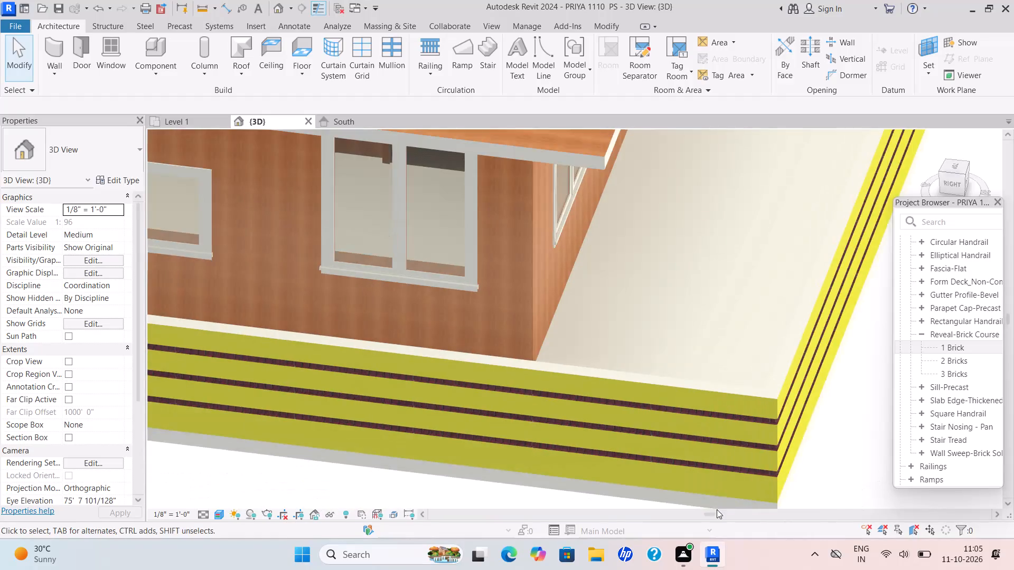
# Examine the compound wall's reveals and the house from the front and from above in the 3D view.
pyautogui.scroll(-4, 603, 495)
pyautogui.press('Escape')
pyautogui.scroll(-6, 684, 360)
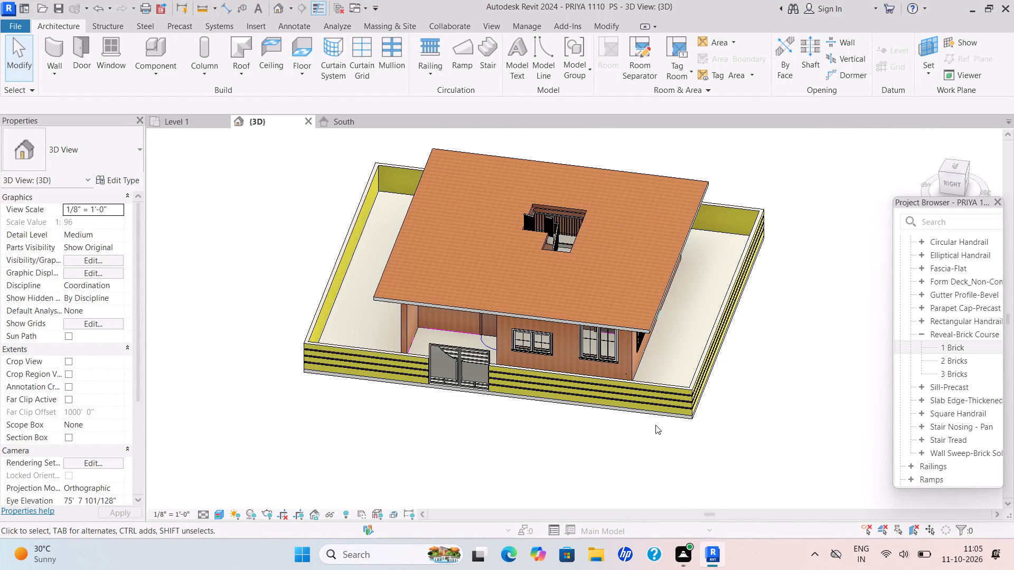
pyautogui.scroll(1, 655, 425)
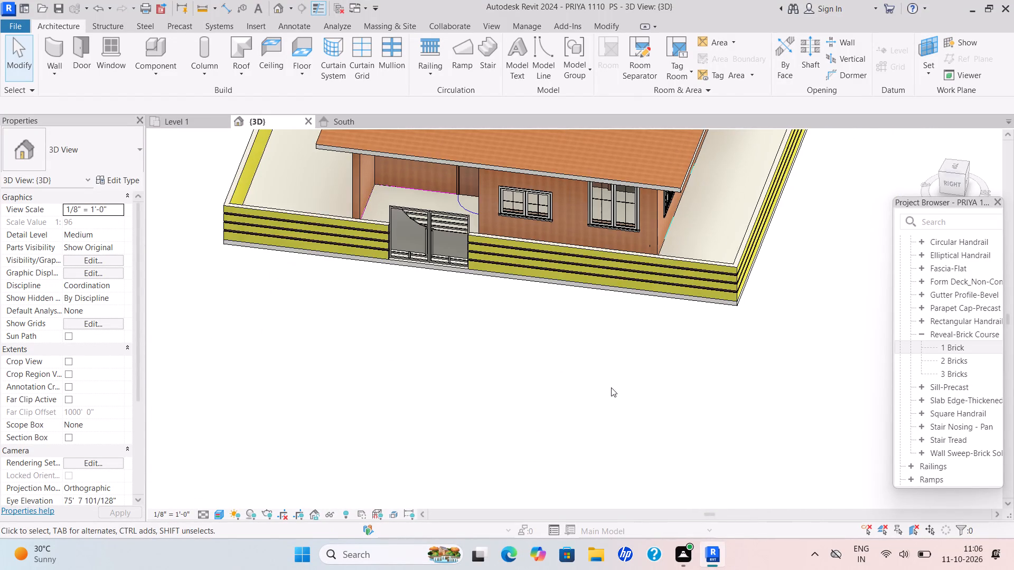
pyautogui.keyDown('shift'); pyautogui.moveTo(611, 387); pyautogui.dragTo(665, 310, button='middle'); pyautogui.keyUp('shift')
pyautogui.moveTo(641, 360); pyautogui.dragTo(553, 492, button='middle')
pyautogui.scroll(-1, 551, 491)
pyautogui.keyDown('shift'); pyautogui.moveTo(569, 453); pyautogui.dragTo(539, 407, button='middle'); pyautogui.keyUp('shift')
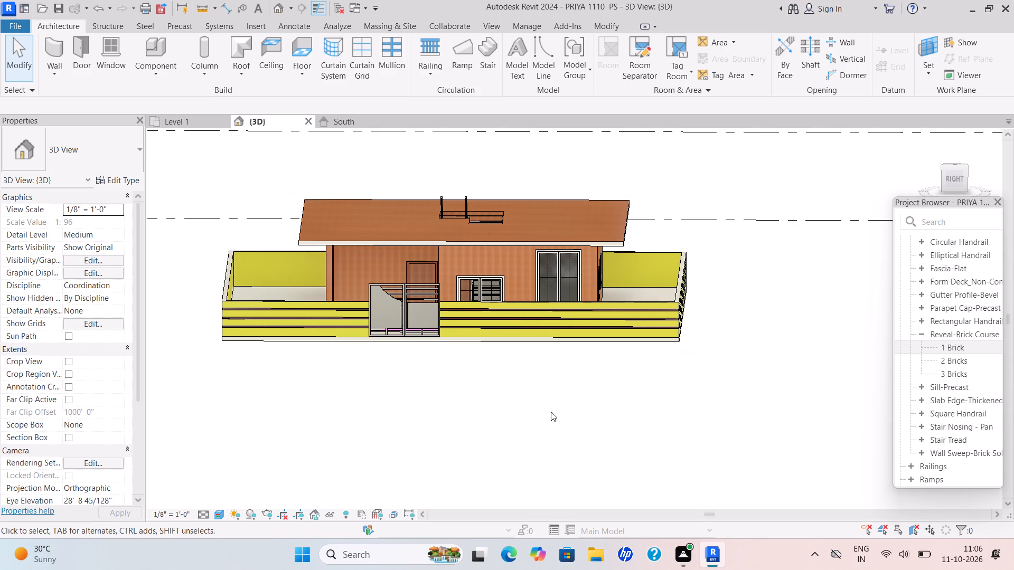
pyautogui.scroll(4, 729, 569)
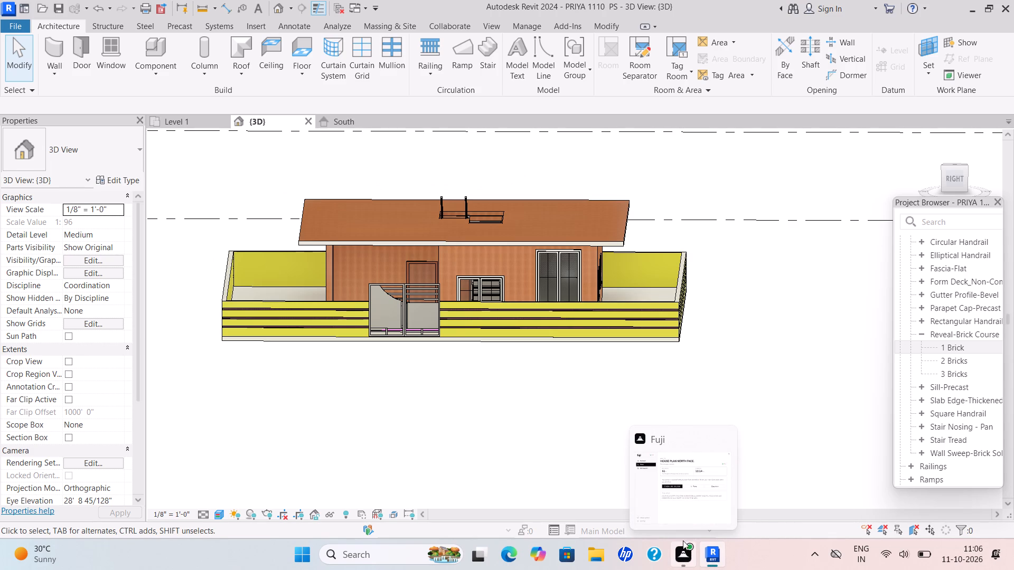
pyautogui.scroll(-4, 603, 255)
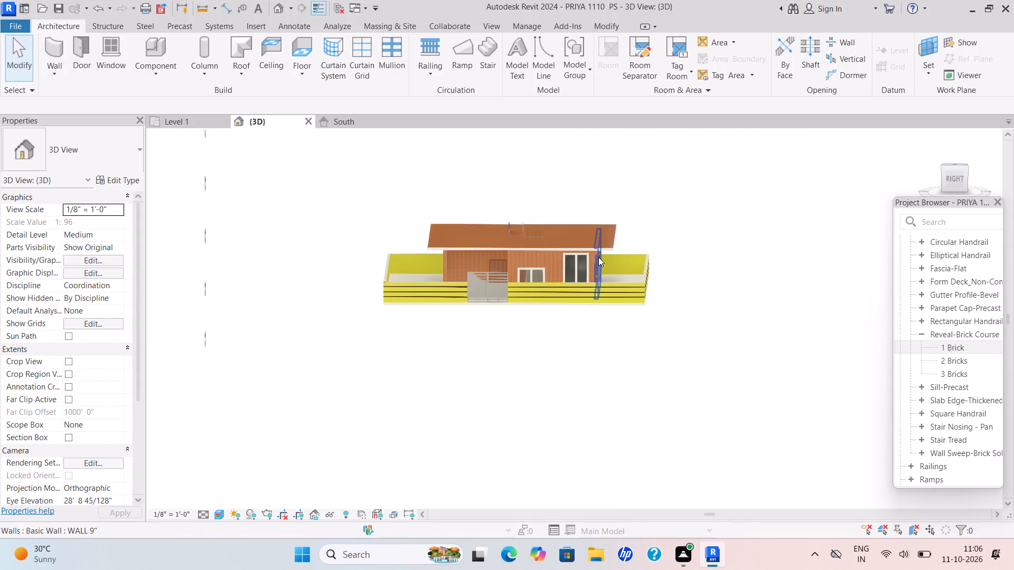
pyautogui.scroll(2, 598, 257)
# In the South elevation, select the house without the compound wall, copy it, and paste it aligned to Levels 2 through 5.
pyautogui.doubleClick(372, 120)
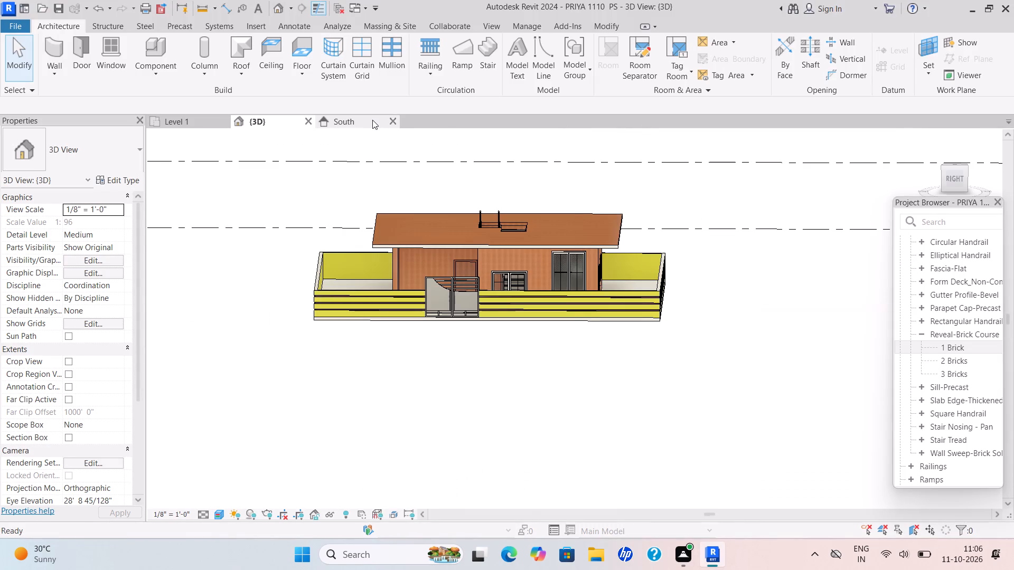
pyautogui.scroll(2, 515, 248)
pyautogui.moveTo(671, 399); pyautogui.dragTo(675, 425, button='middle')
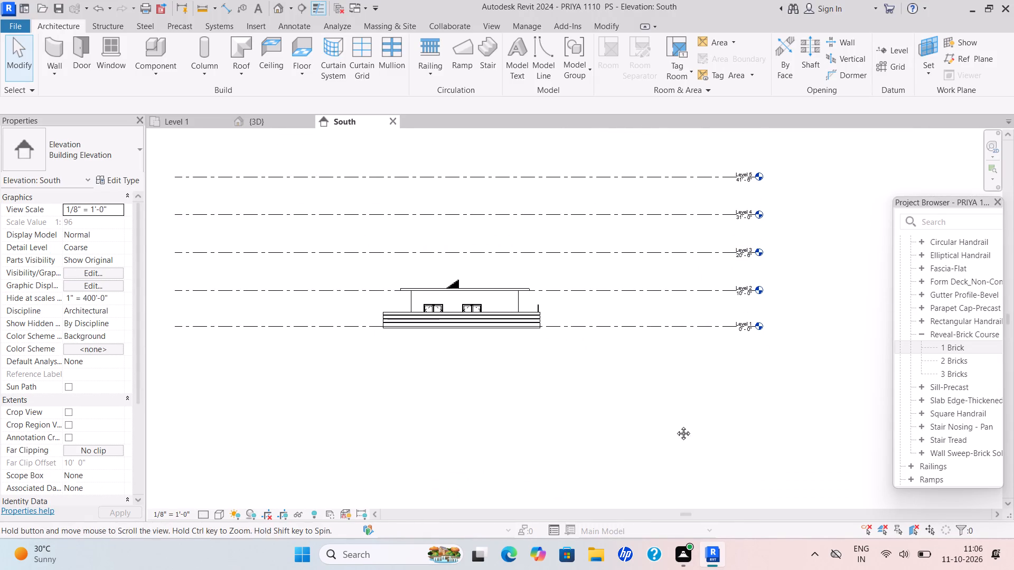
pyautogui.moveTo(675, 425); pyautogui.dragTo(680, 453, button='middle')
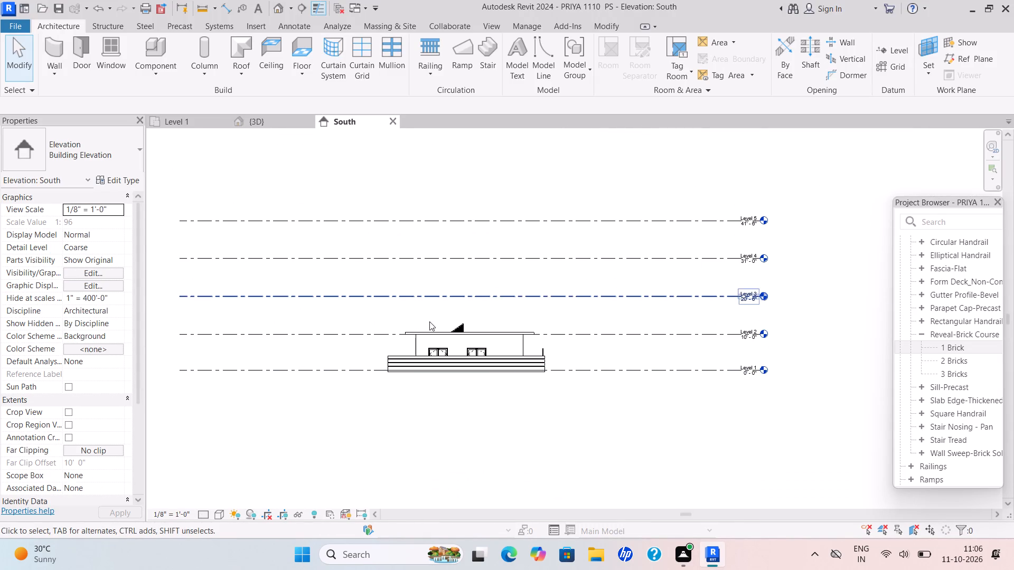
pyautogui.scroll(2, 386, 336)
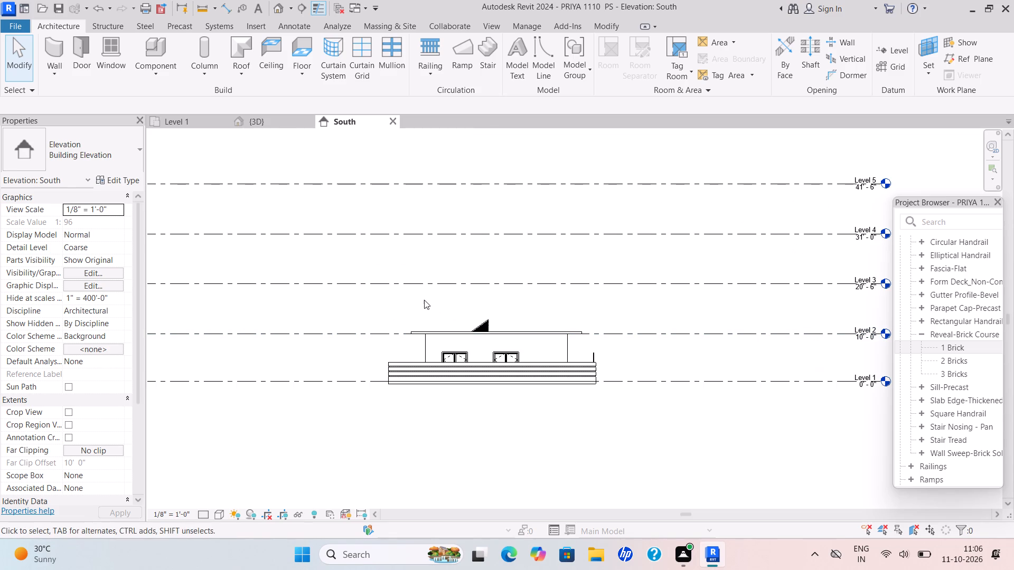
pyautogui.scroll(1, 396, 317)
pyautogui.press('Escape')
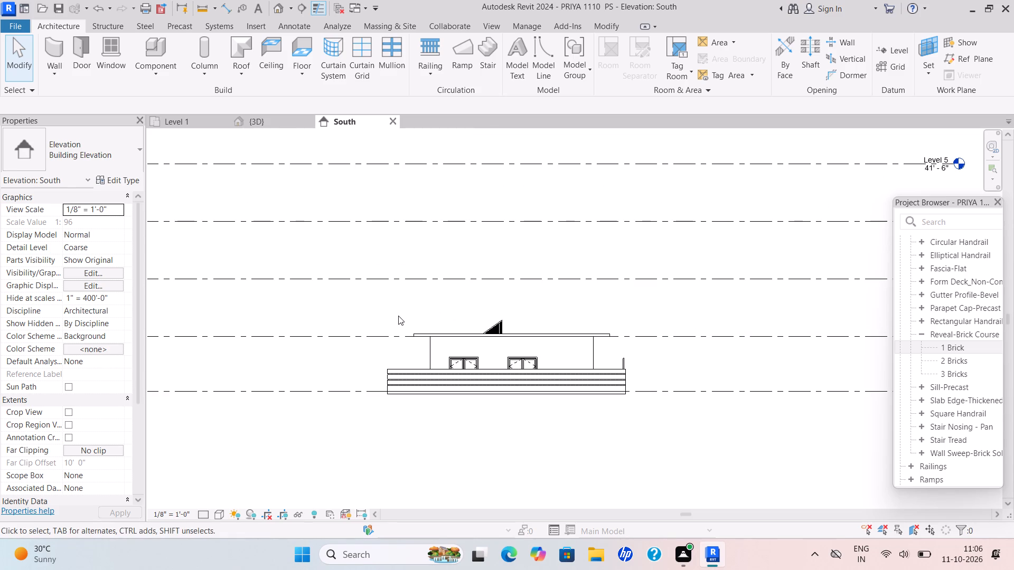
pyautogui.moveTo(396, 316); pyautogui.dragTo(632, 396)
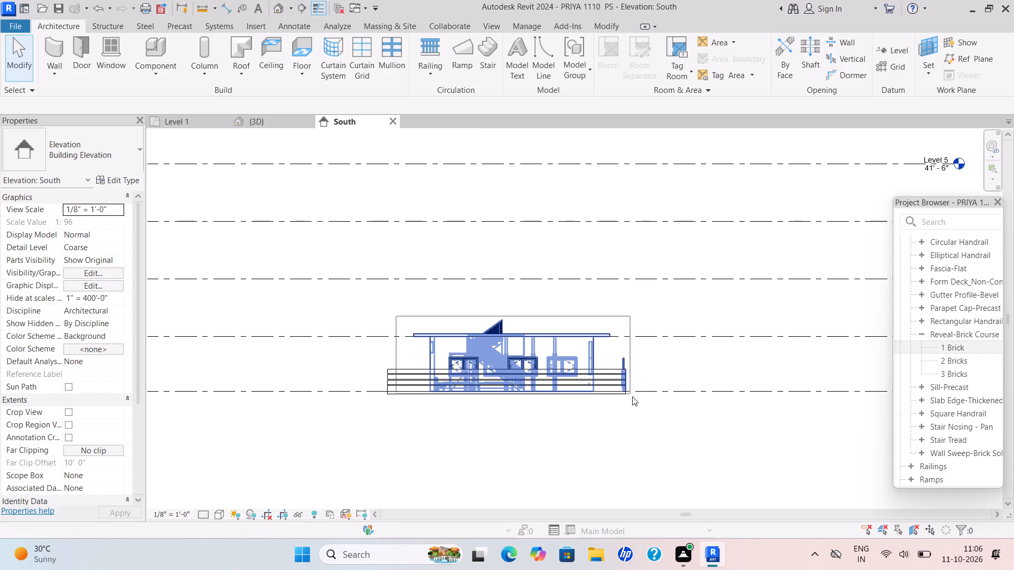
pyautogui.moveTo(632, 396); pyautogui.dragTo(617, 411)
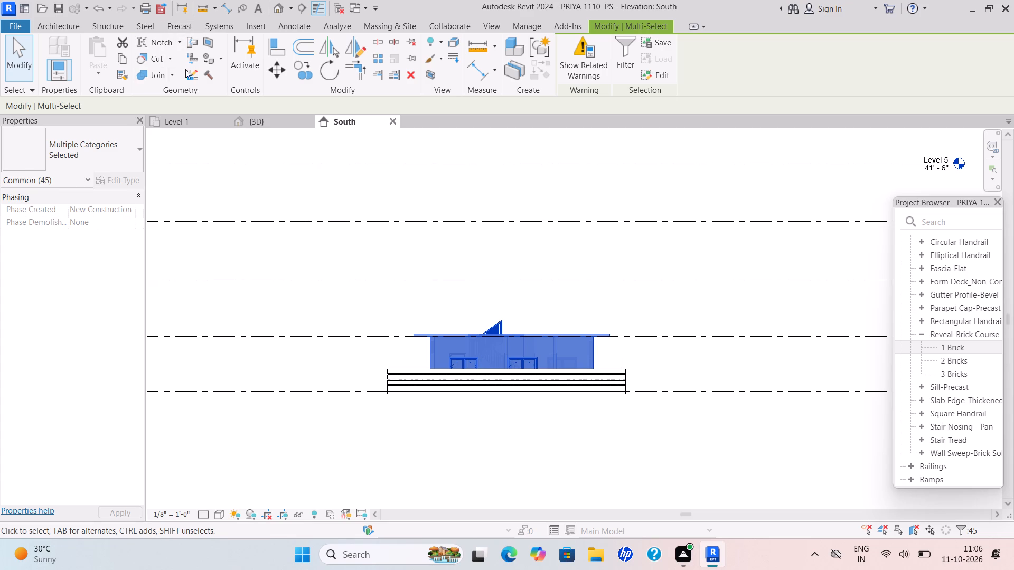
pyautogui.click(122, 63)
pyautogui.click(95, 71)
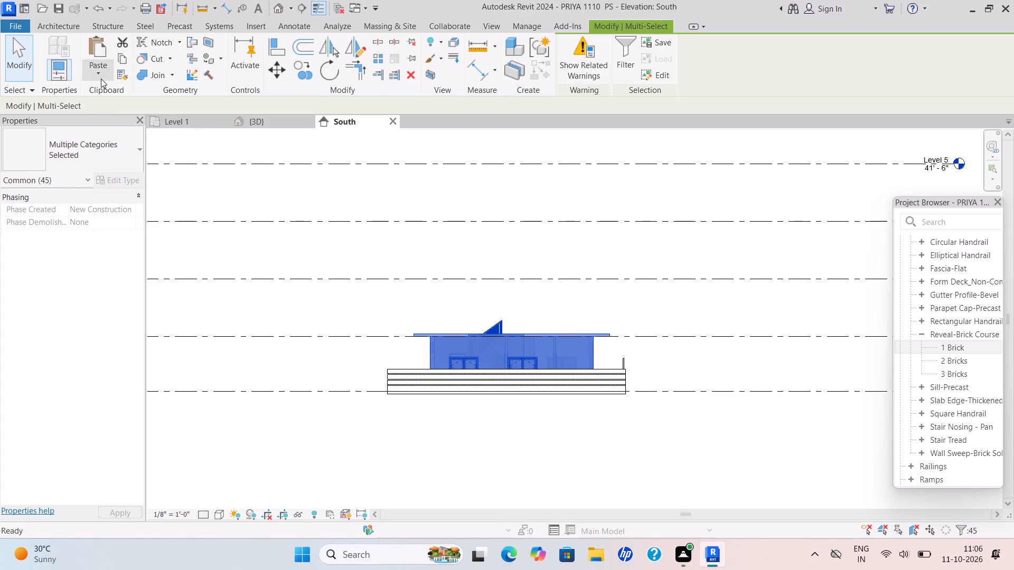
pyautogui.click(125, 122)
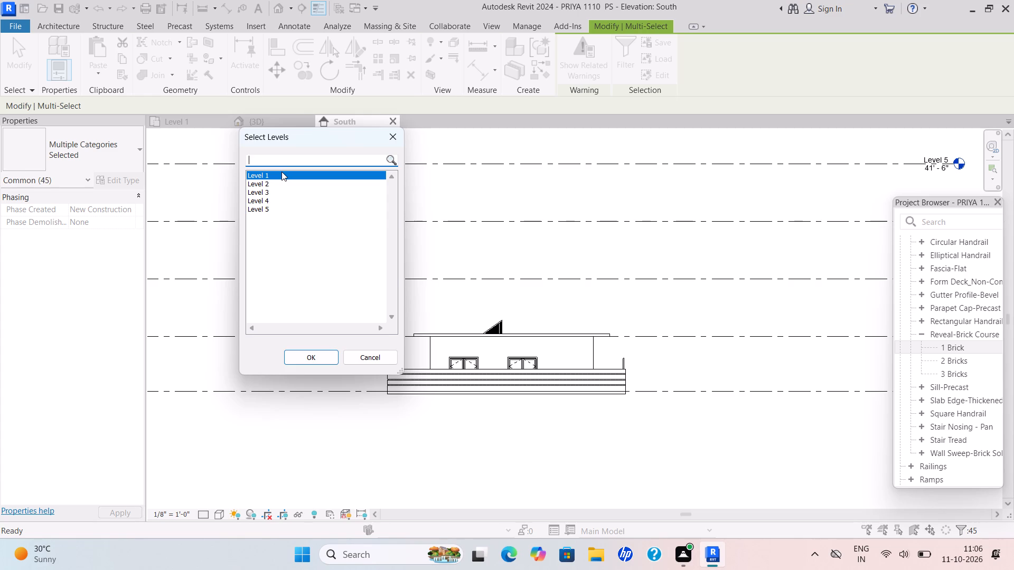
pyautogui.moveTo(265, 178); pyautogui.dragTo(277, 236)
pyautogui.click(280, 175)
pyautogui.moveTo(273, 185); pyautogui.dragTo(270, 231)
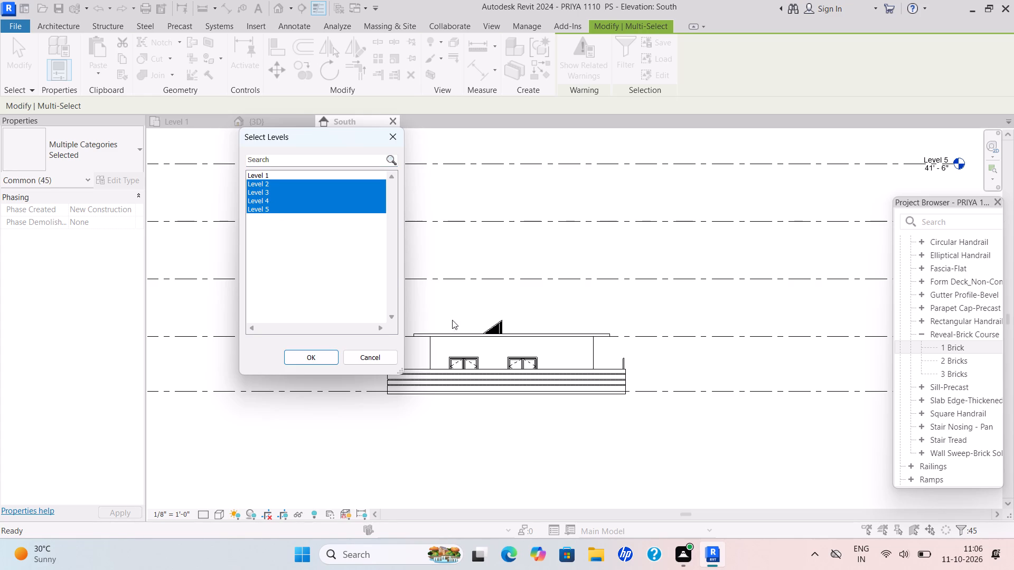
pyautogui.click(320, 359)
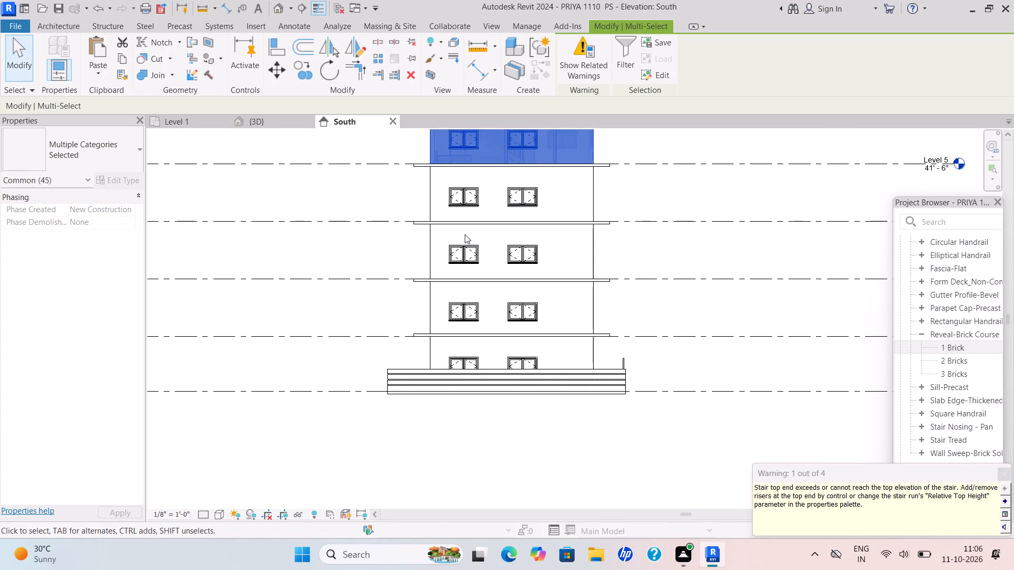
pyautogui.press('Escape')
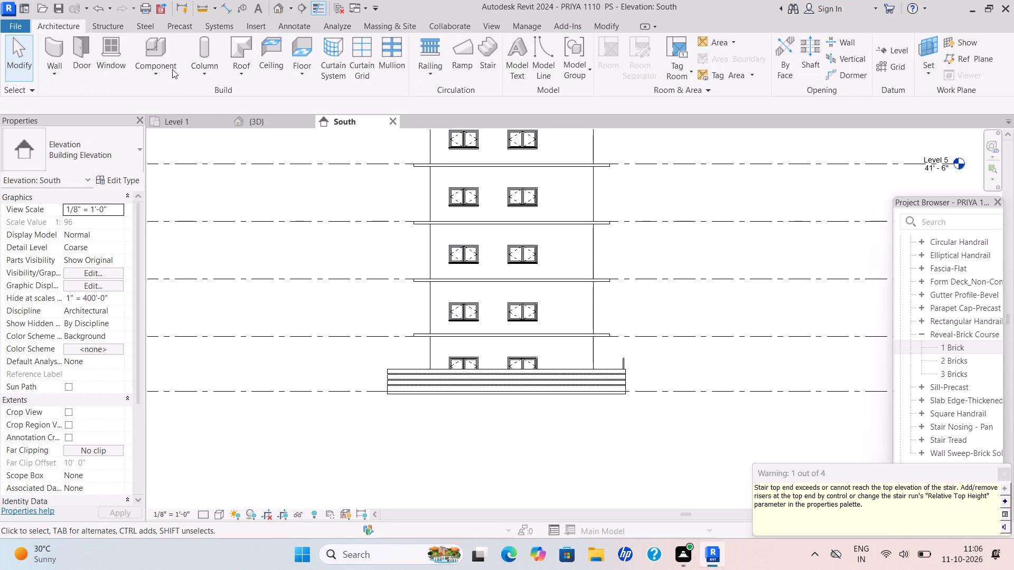
# Examine the stacked storeys of the building from several sides in the 3D view.
pyautogui.click(263, 120)
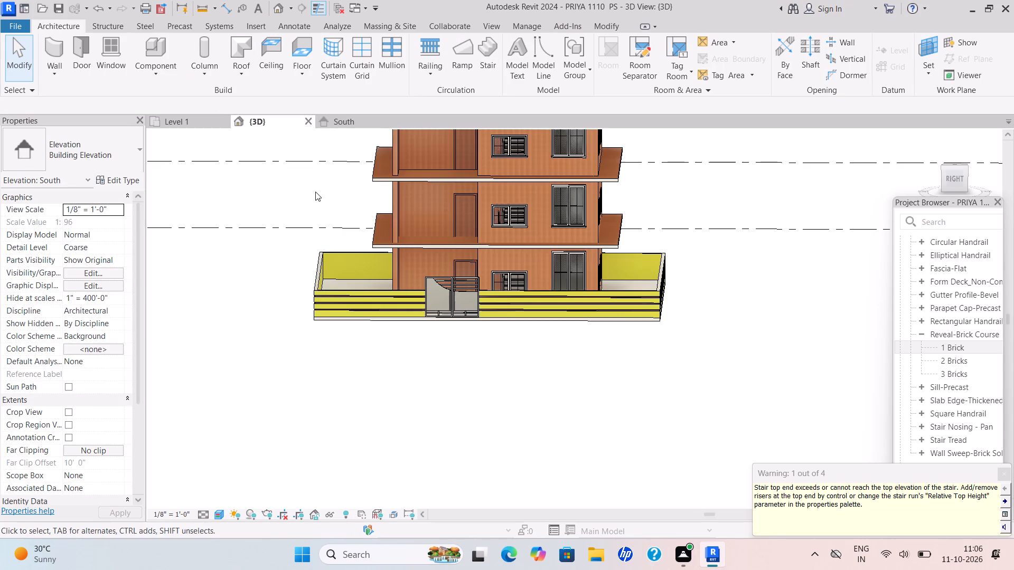
pyautogui.scroll(-1, 523, 218)
pyautogui.moveTo(524, 230); pyautogui.dragTo(519, 294, button='middle')
pyautogui.scroll(-3, 512, 278)
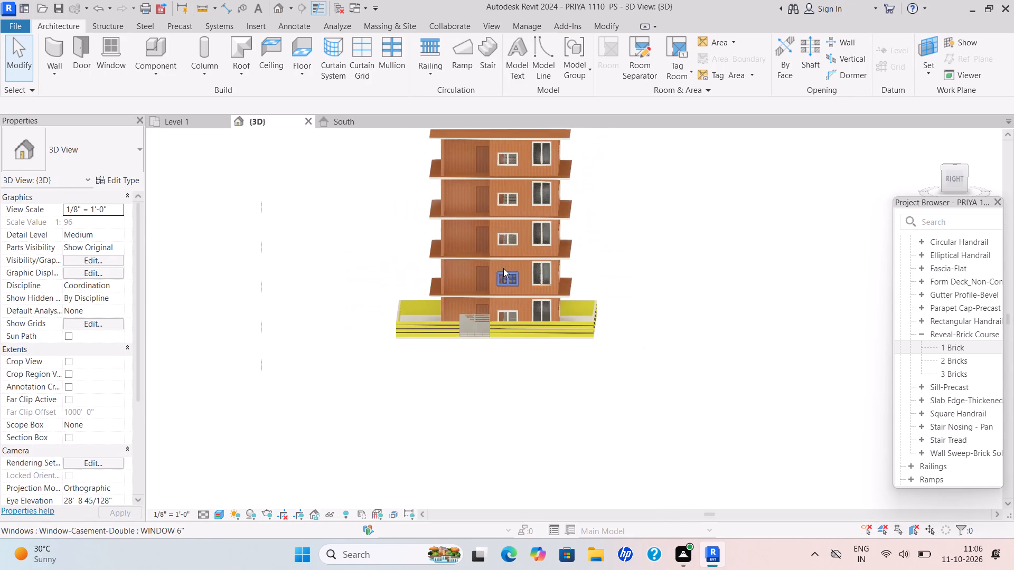
pyautogui.keyDown('shift'); pyautogui.moveTo(528, 264); pyautogui.dragTo(574, 235, button='middle'); pyautogui.keyUp('shift')
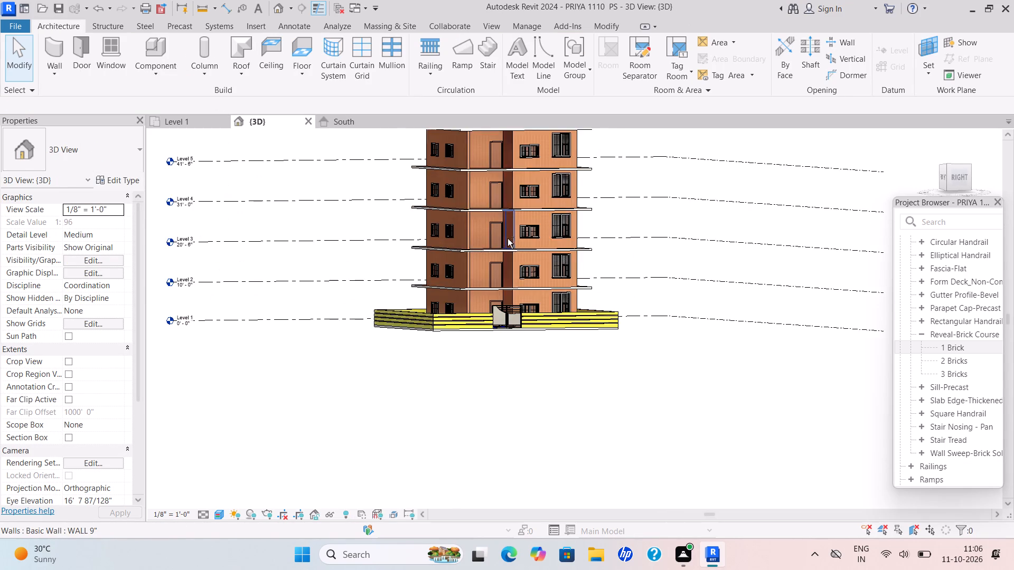
pyautogui.keyDown('shift'); pyautogui.moveTo(513, 243); pyautogui.dragTo(580, 235, button='middle'); pyautogui.keyUp('shift')
pyautogui.keyDown('shift'); pyautogui.moveTo(515, 265); pyautogui.dragTo(541, 310, button='middle'); pyautogui.keyUp('shift')
pyautogui.scroll(-1, 539, 307)
pyautogui.moveTo(569, 277); pyautogui.dragTo(582, 271, button='middle')
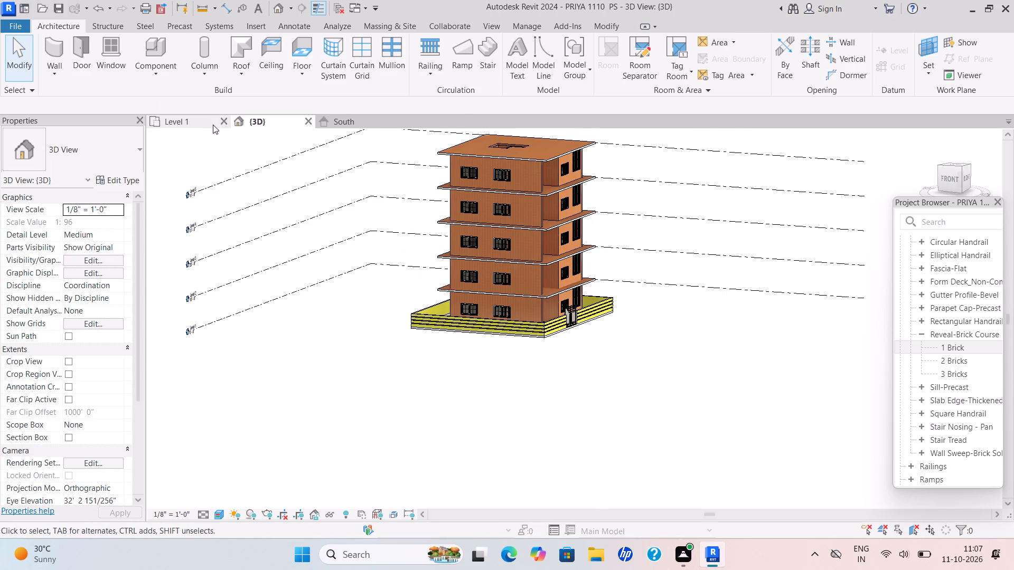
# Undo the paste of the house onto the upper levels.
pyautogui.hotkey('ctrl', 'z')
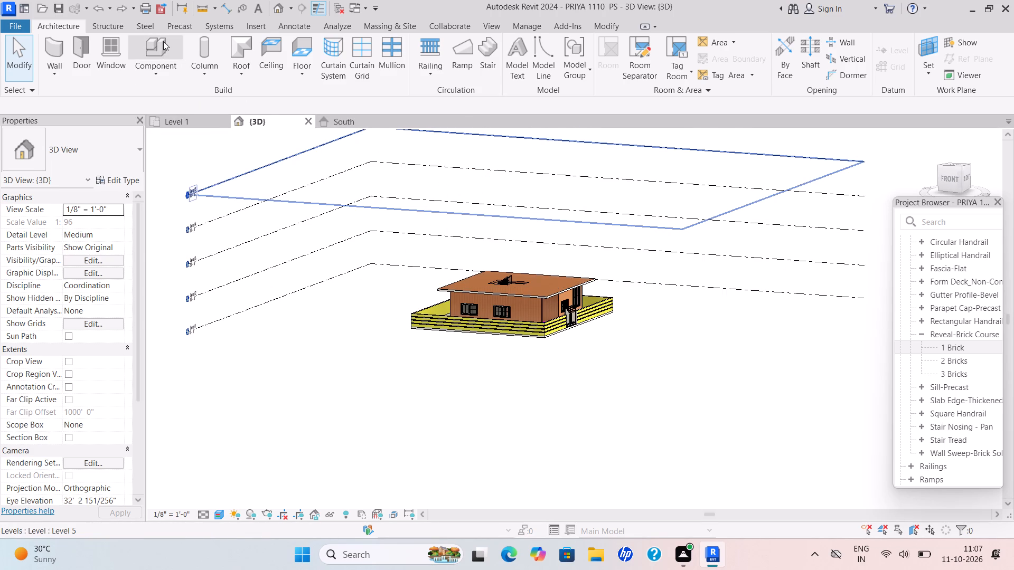
# In the Level 1 plan, sketch a rectangular railing path offset 3' outward from the house's outer wall corners.
pyautogui.click(177, 121)
pyautogui.scroll(-4, 425, 207)
pyautogui.scroll(3, 424, 222)
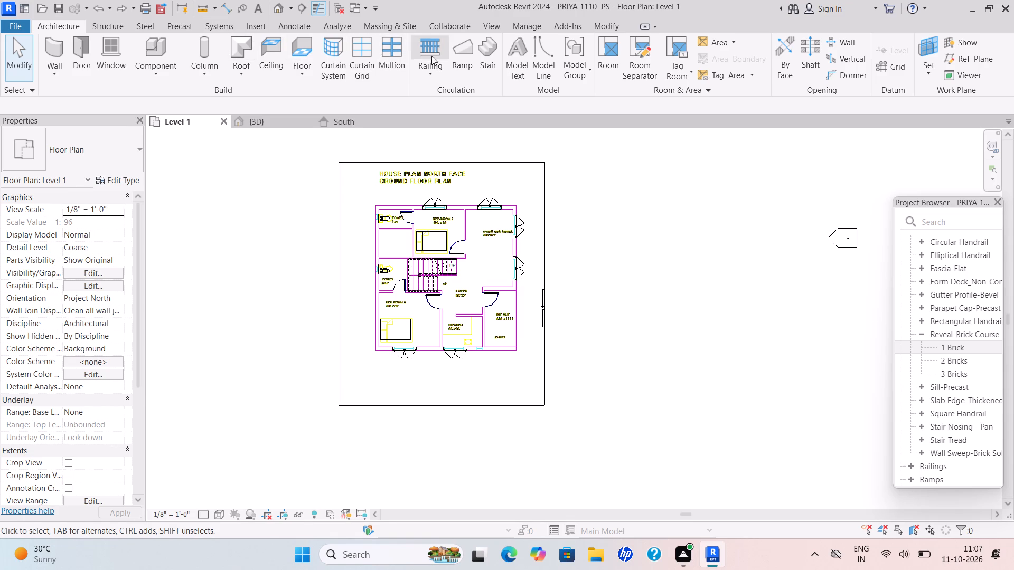
pyautogui.click(434, 72)
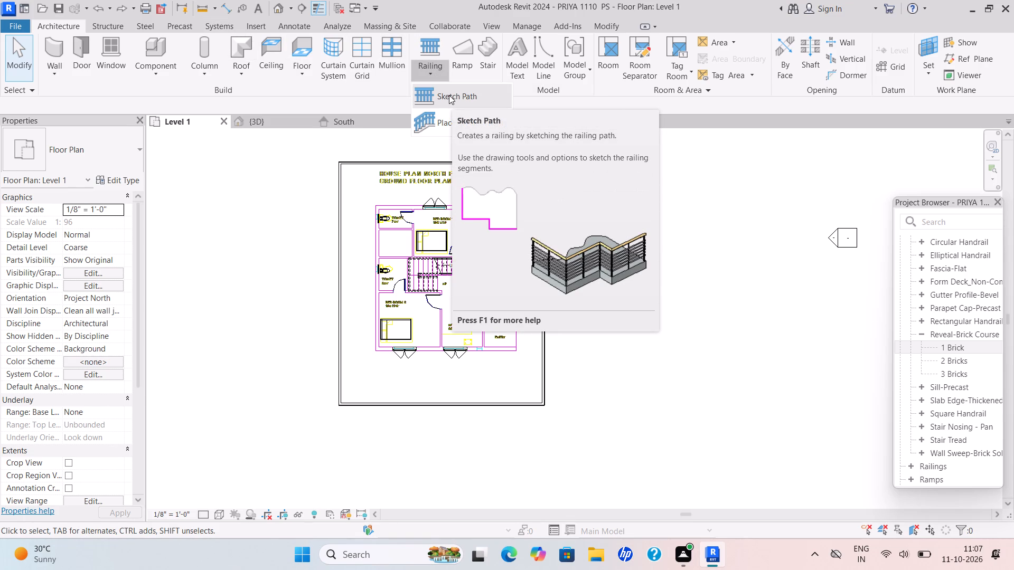
pyautogui.click(449, 95)
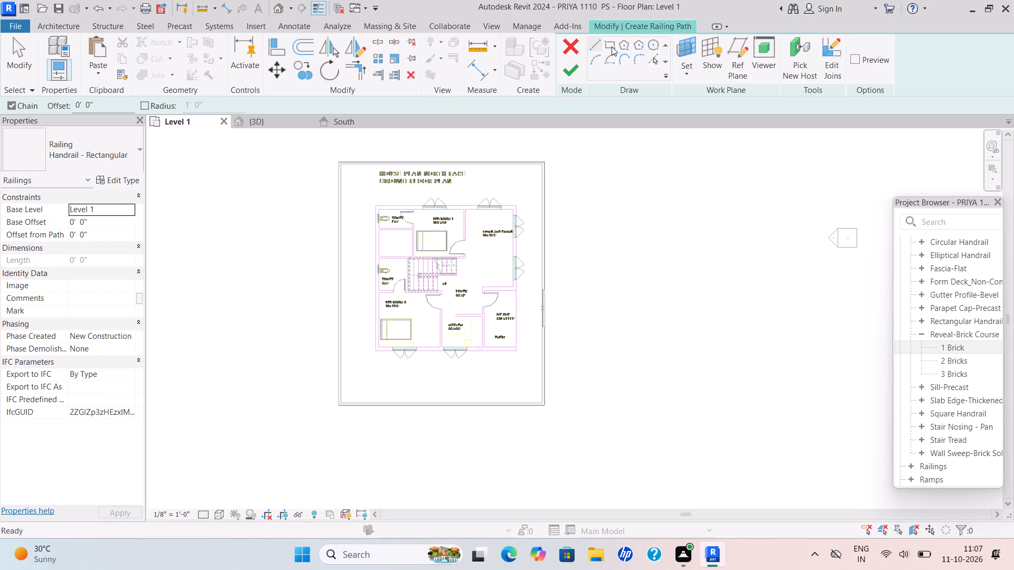
pyautogui.click(611, 46)
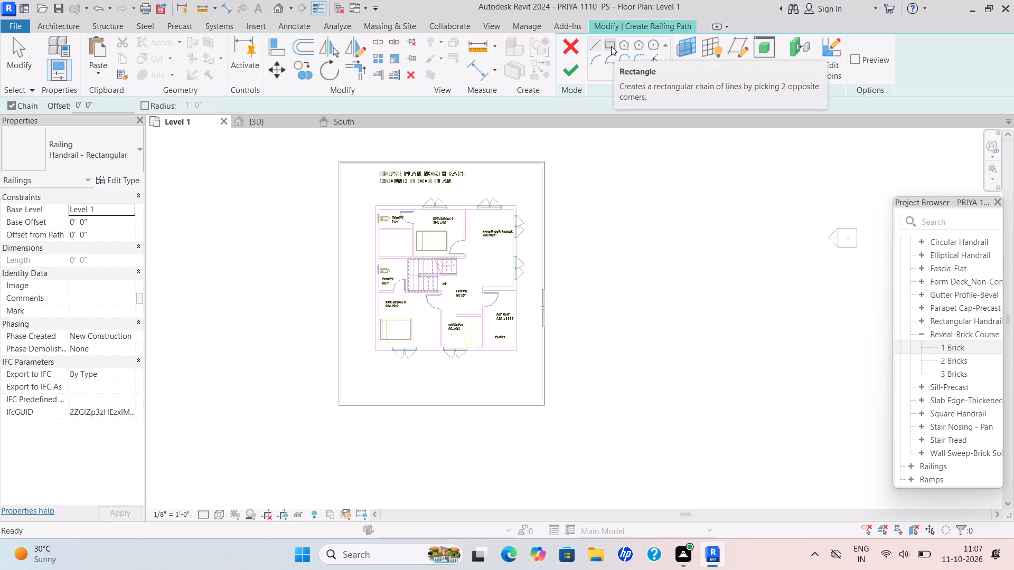
pyautogui.moveTo(108, 103); pyautogui.dragTo(23, 121)
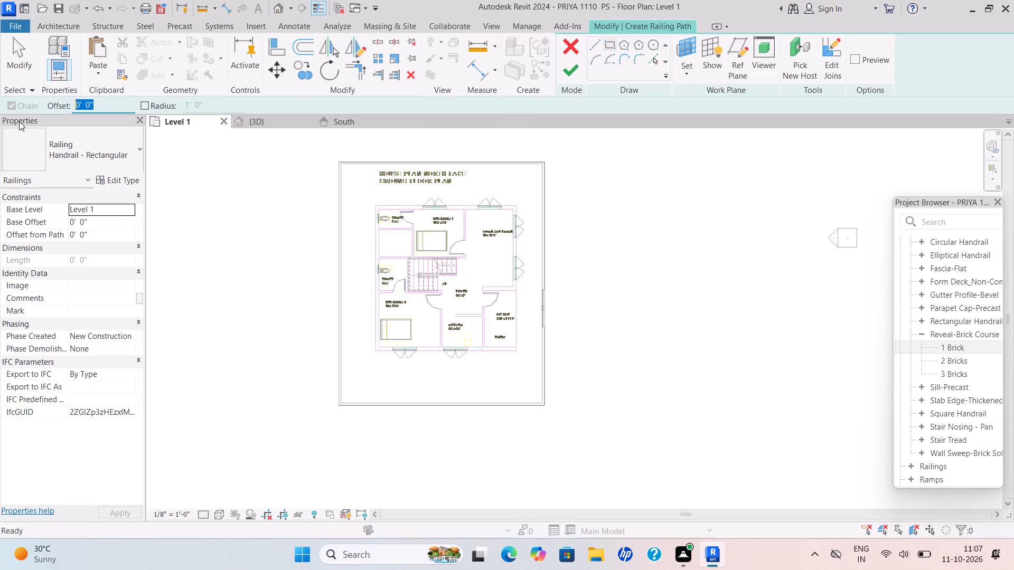
pyautogui.press('BackSpace')
pyautogui.write("3'")
pyautogui.press('Return')
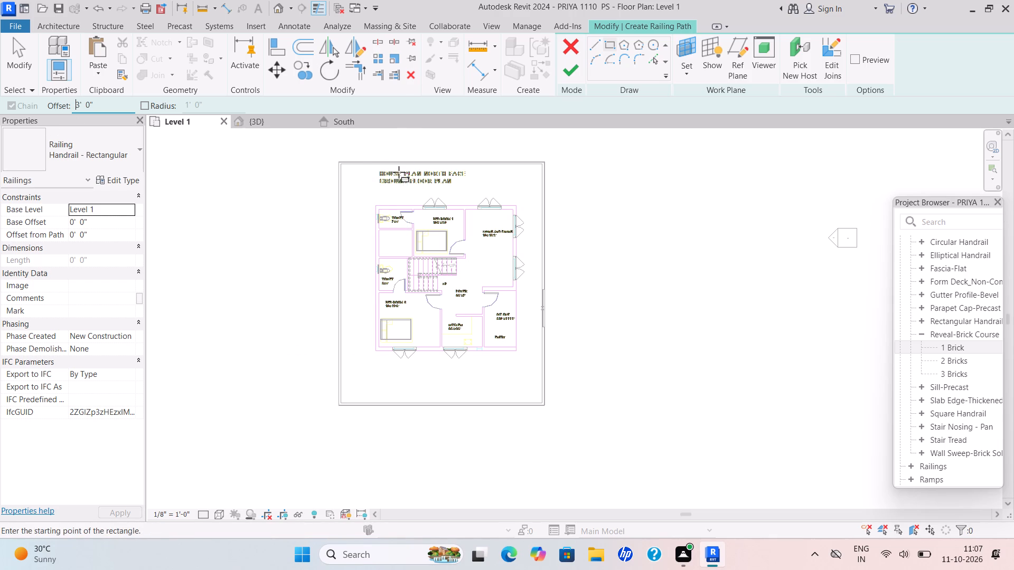
pyautogui.scroll(4, 372, 199)
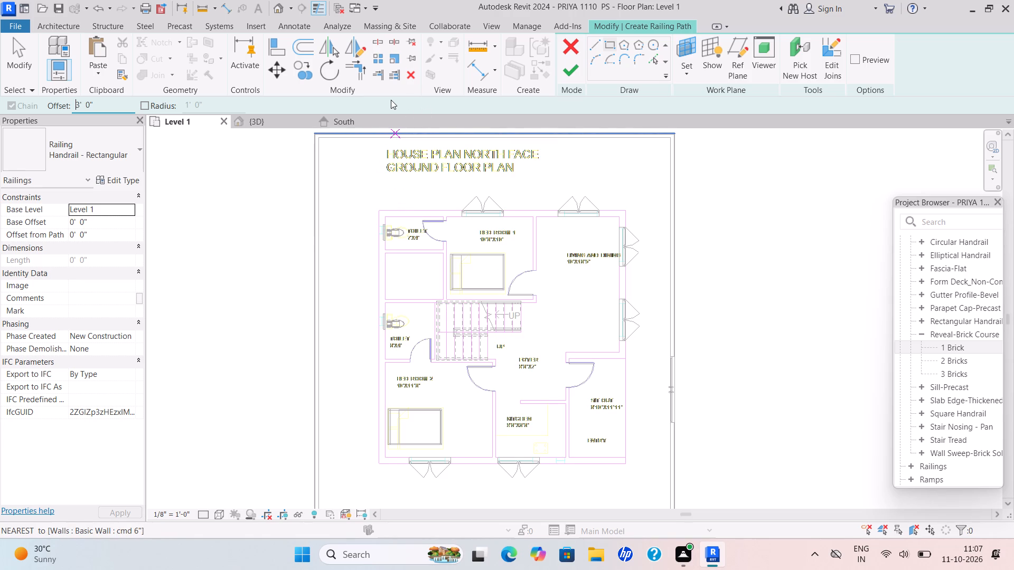
pyautogui.scroll(1, 391, 100)
pyautogui.scroll(5, 379, 209)
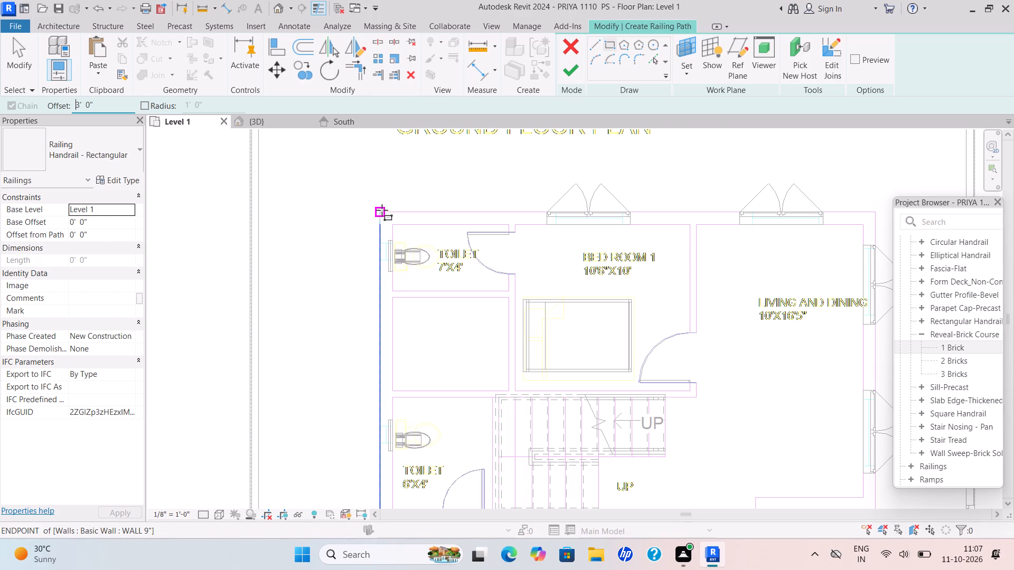
pyautogui.click(382, 210)
pyautogui.scroll(-2, 684, 387)
pyautogui.moveTo(684, 386); pyautogui.dragTo(530, 235, button='middle')
pyautogui.scroll(-1, 535, 243)
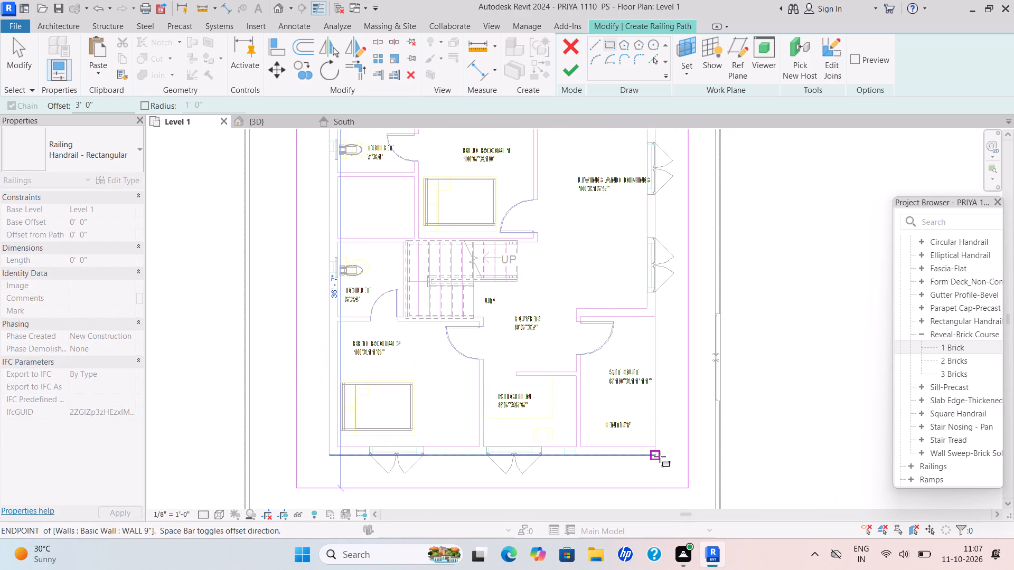
pyautogui.scroll(3, 657, 452)
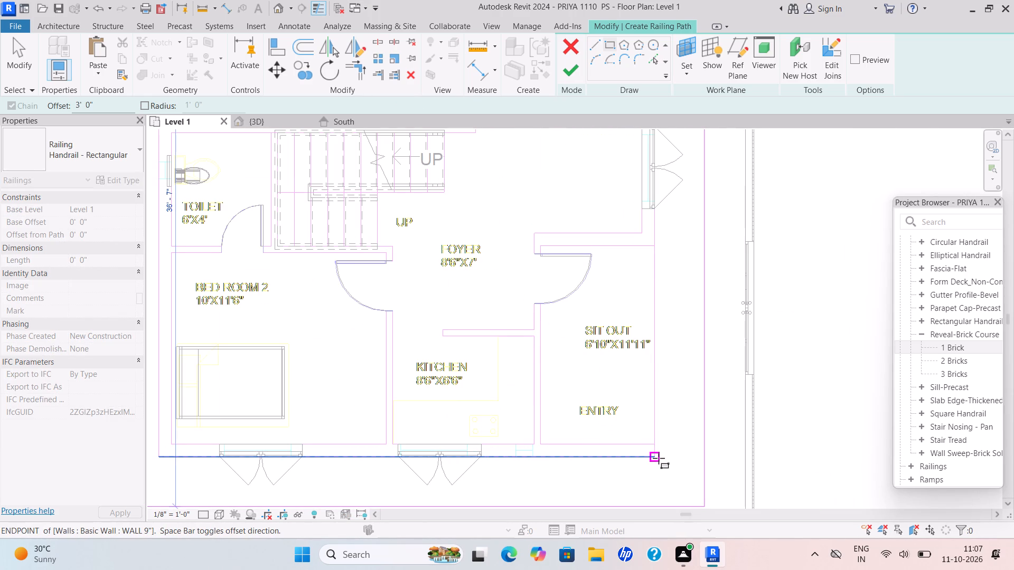
pyautogui.click(659, 458)
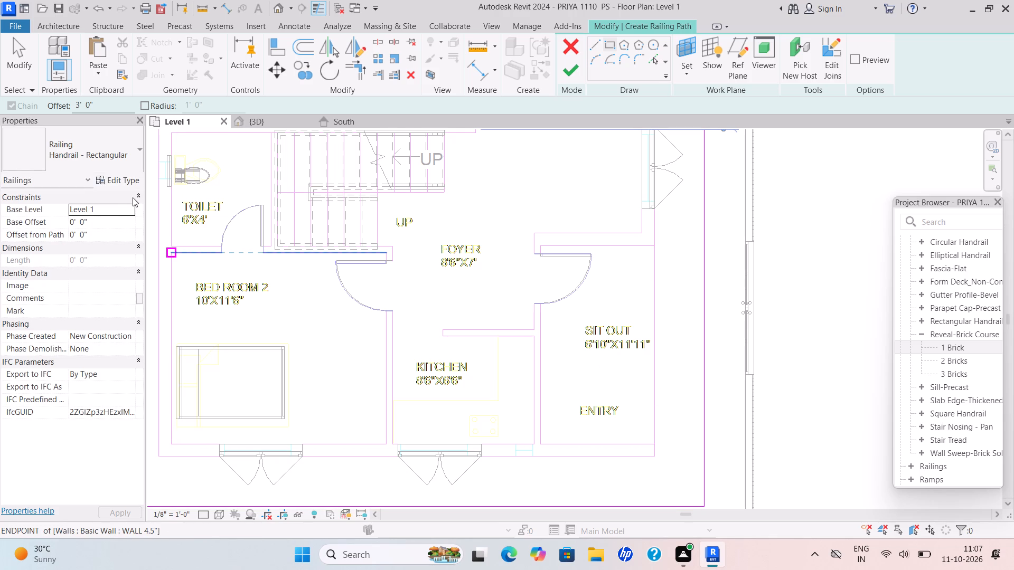
# Set the railing's base level to Level 2 with a 6" base offset, and finish the railing.
pyautogui.click(129, 211)
pyautogui.click(115, 245)
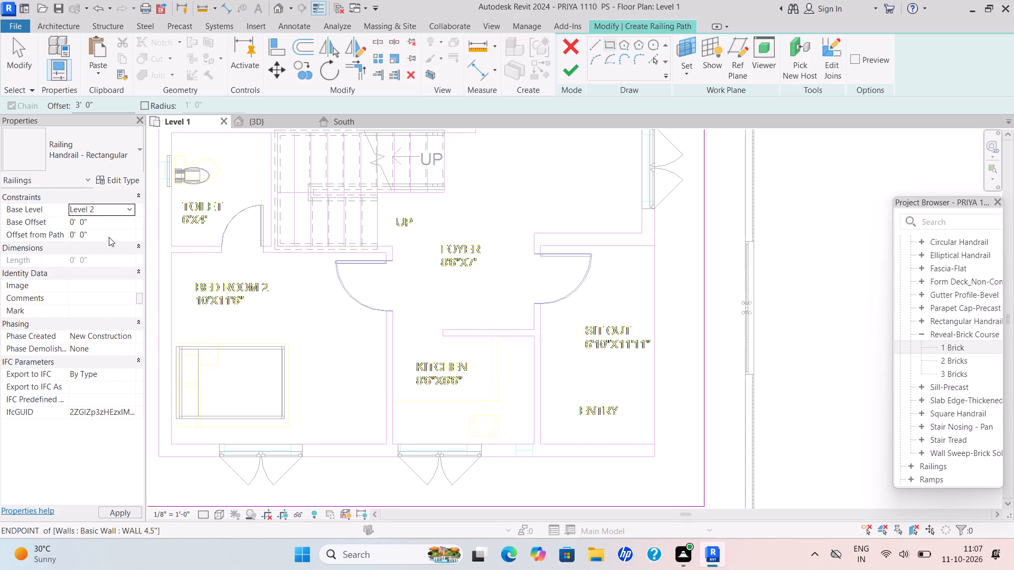
pyautogui.moveTo(104, 229); pyautogui.dragTo(23, 225)
pyautogui.moveTo(100, 226); pyautogui.dragTo(68, 230)
pyautogui.press('BackSpace')
pyautogui.press('9')
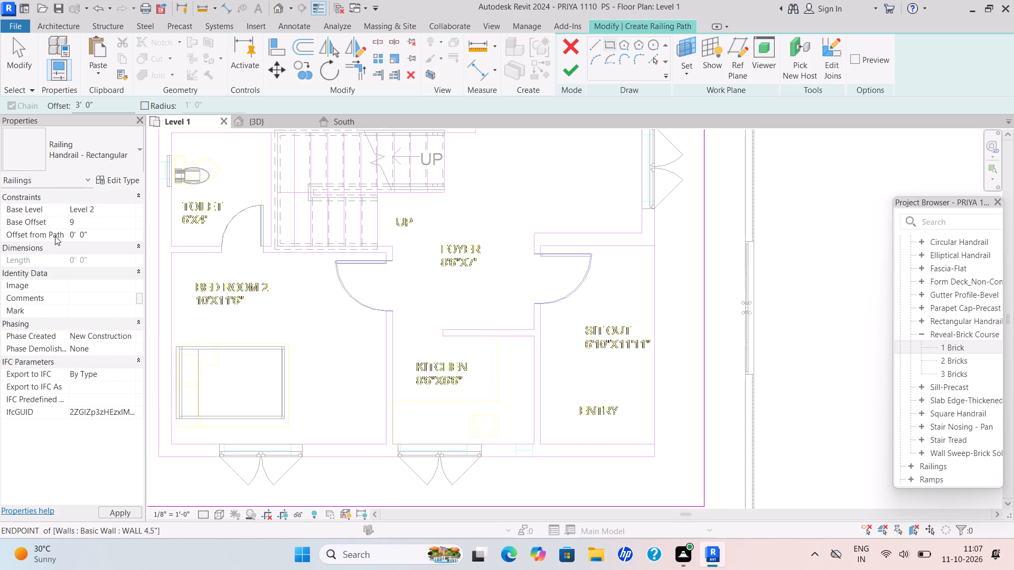
pyautogui.press('BackSpace')
pyautogui.write('6"')
pyautogui.press('Return')
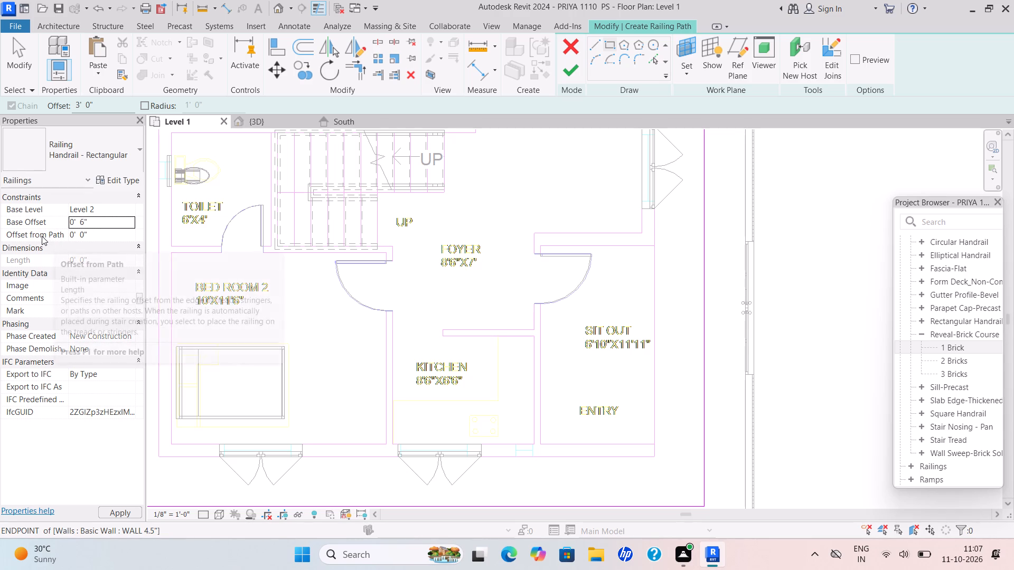
pyautogui.click(262, 118)
pyautogui.scroll(-6, 451, 202)
pyautogui.scroll(5, 467, 208)
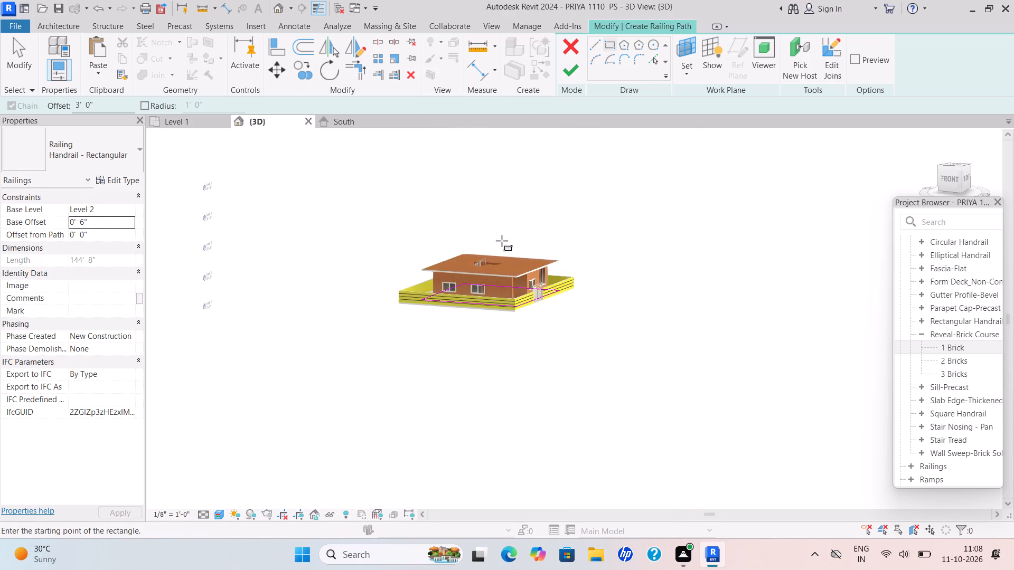
pyautogui.scroll(5, 510, 254)
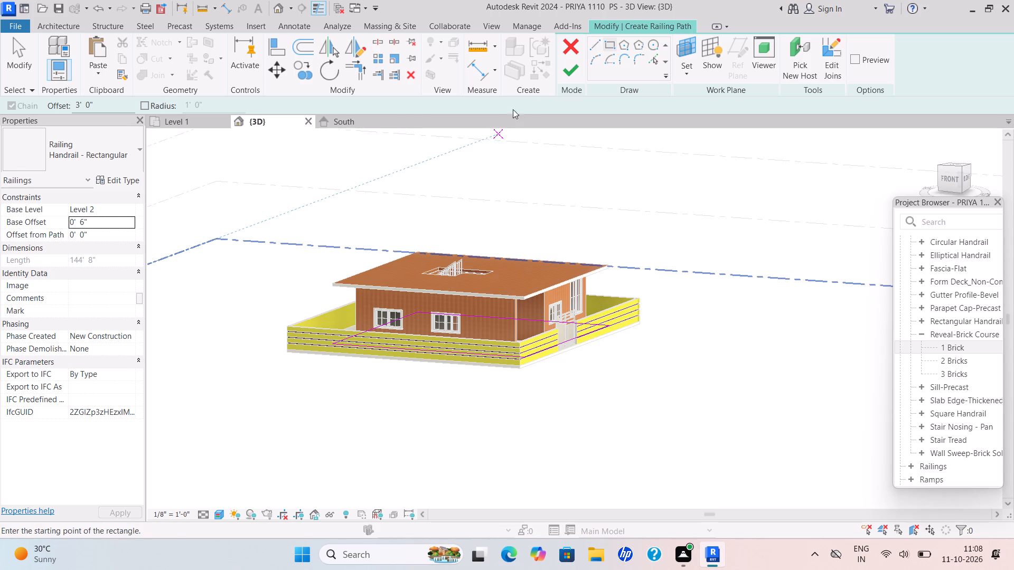
pyautogui.click(569, 80)
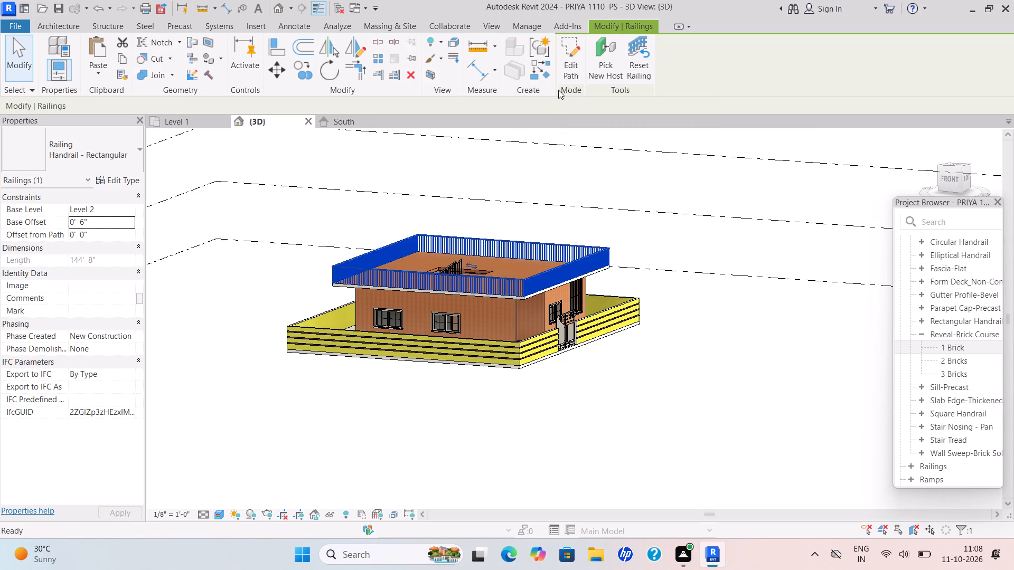
pyautogui.press('Escape')
pyautogui.scroll(-3, 611, 242)
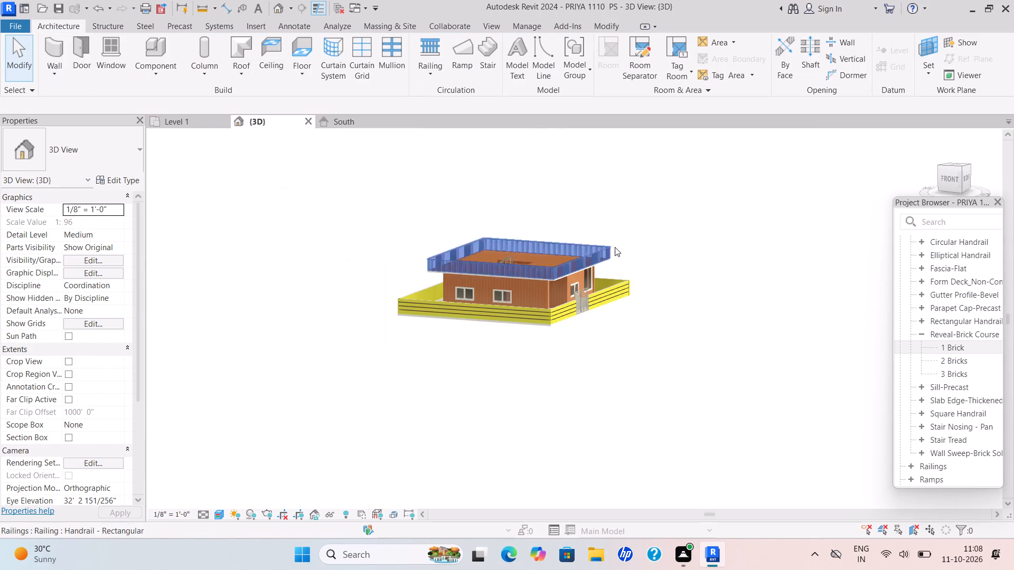
pyautogui.keyDown('shift'); pyautogui.moveTo(622, 265); pyautogui.dragTo(461, 287, button='middle'); pyautogui.keyUp('shift')
pyautogui.scroll(2, 463, 268)
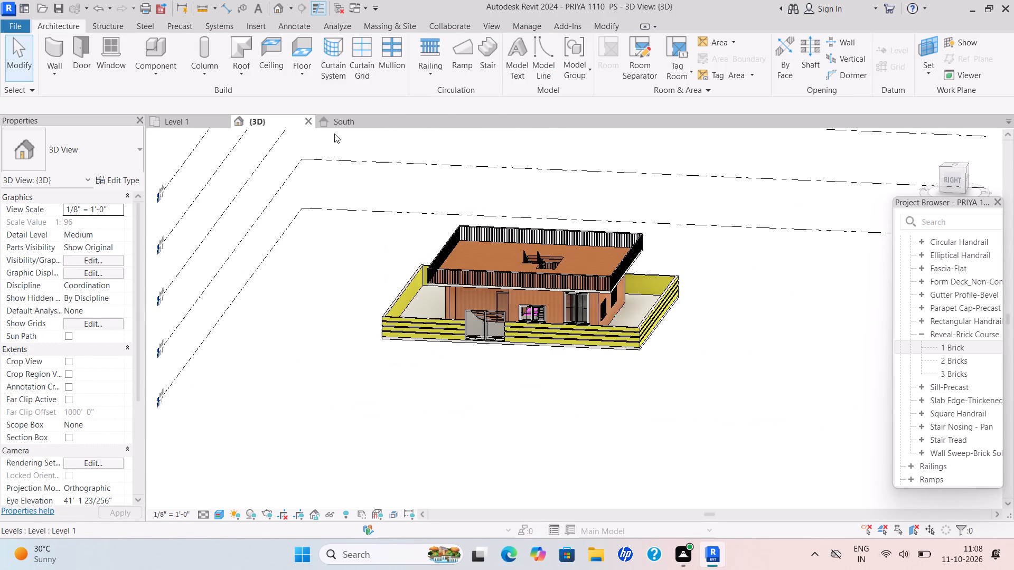
# In the South elevation, select the house with its railing but without the compound wall, copy it, and paste it aligned to Levels 2 through 5.
pyautogui.click(345, 123)
pyautogui.scroll(-1, 385, 201)
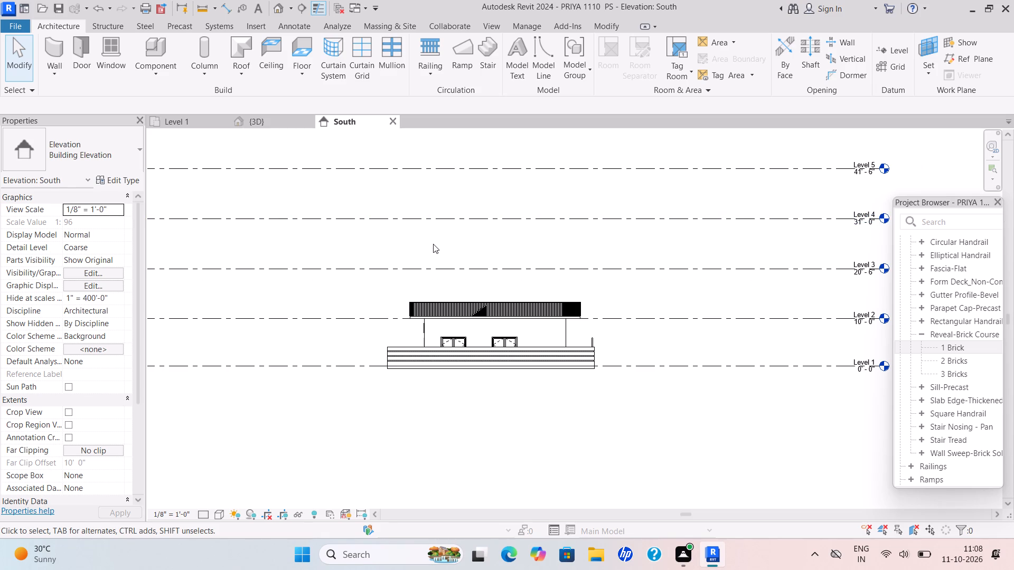
pyautogui.press('Escape')
pyautogui.scroll(2, 406, 289)
pyautogui.press('Escape')
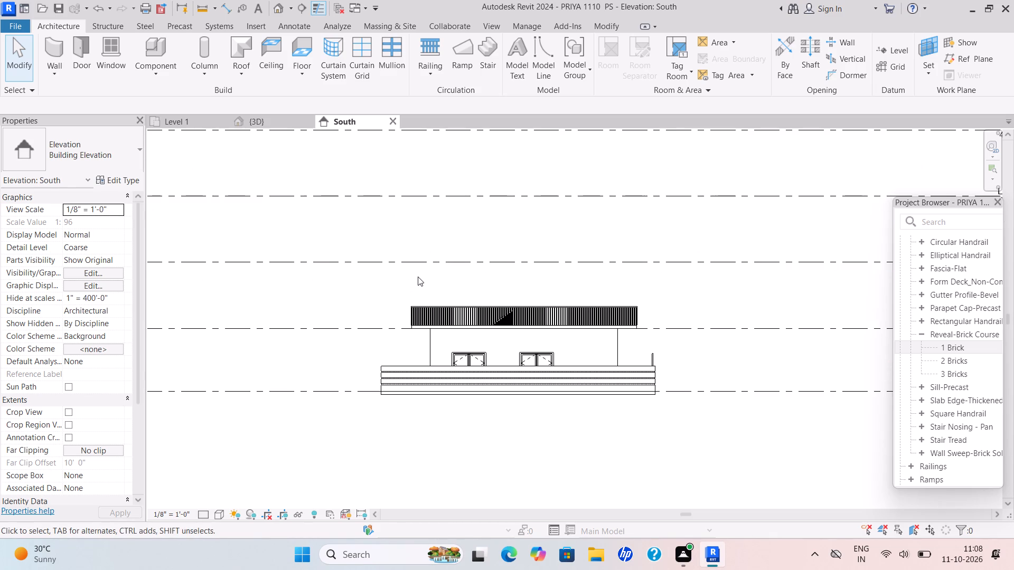
pyautogui.scroll(-1, 418, 278)
pyautogui.moveTo(416, 283); pyautogui.dragTo(347, 232, button='middle')
pyautogui.scroll(3, 330, 233)
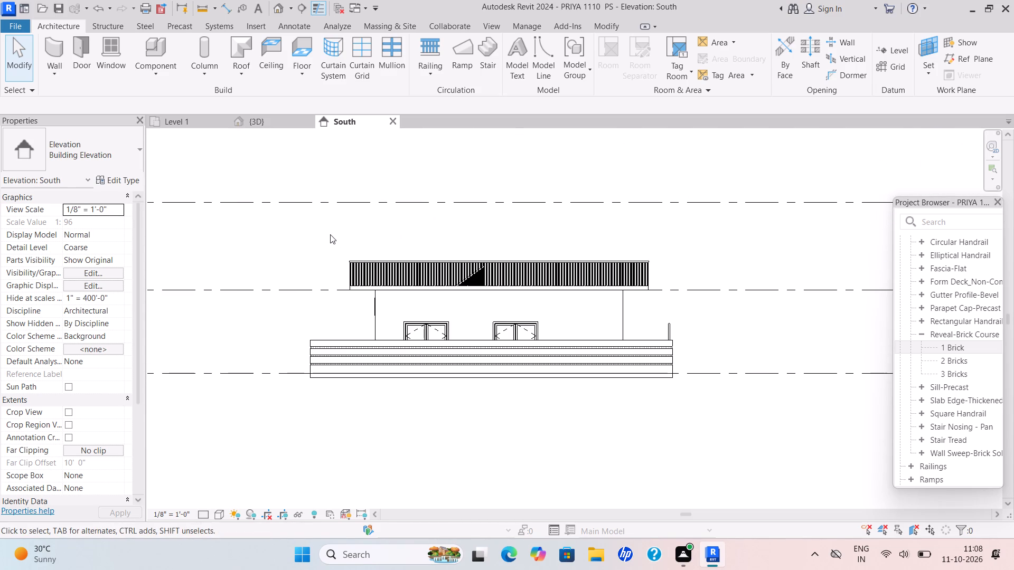
pyautogui.press('Escape')
pyautogui.moveTo(330, 236); pyautogui.dragTo(661, 369)
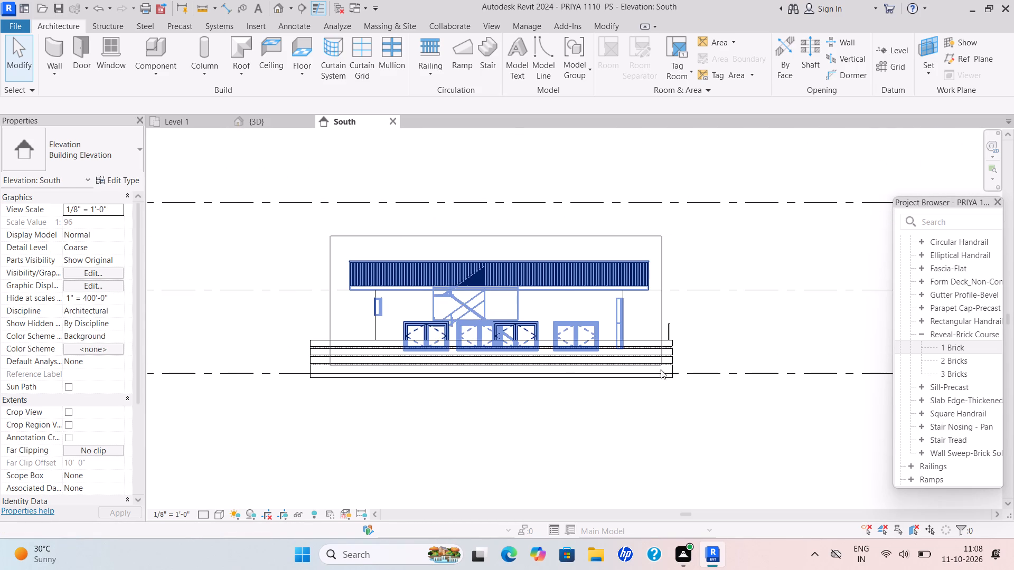
pyautogui.moveTo(661, 369); pyautogui.dragTo(655, 401)
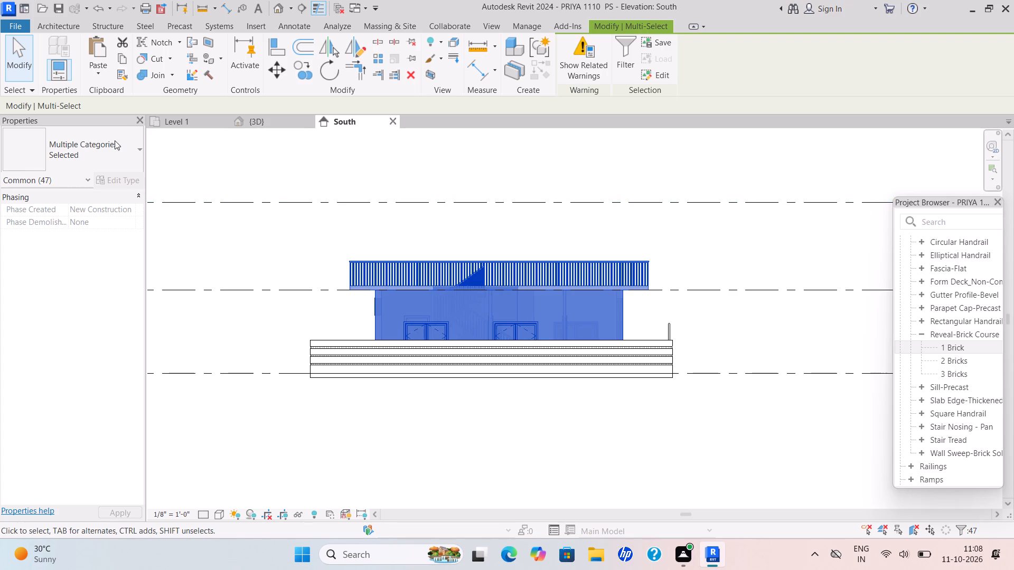
pyautogui.click(122, 61)
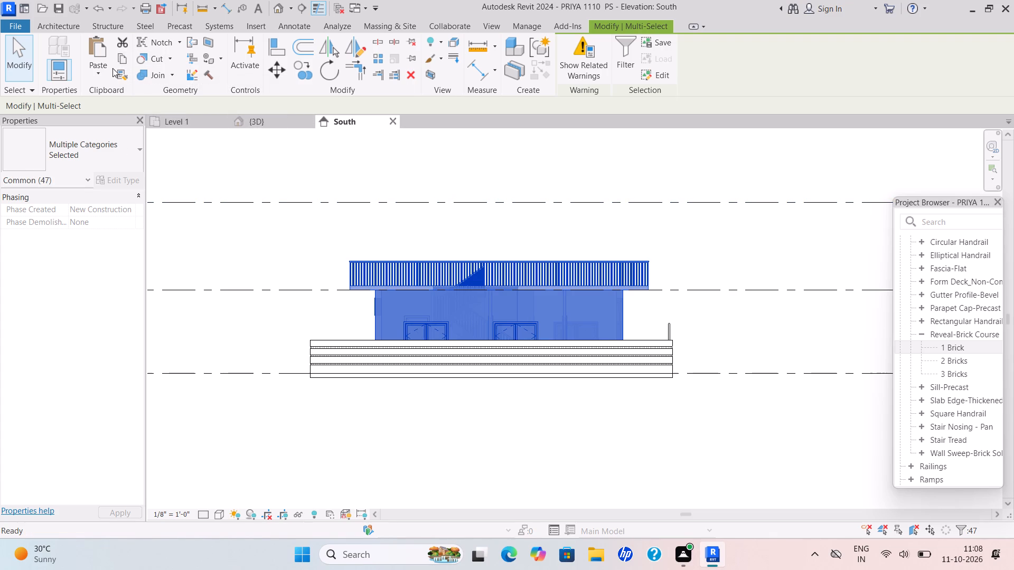
pyautogui.click(107, 70)
pyautogui.click(143, 126)
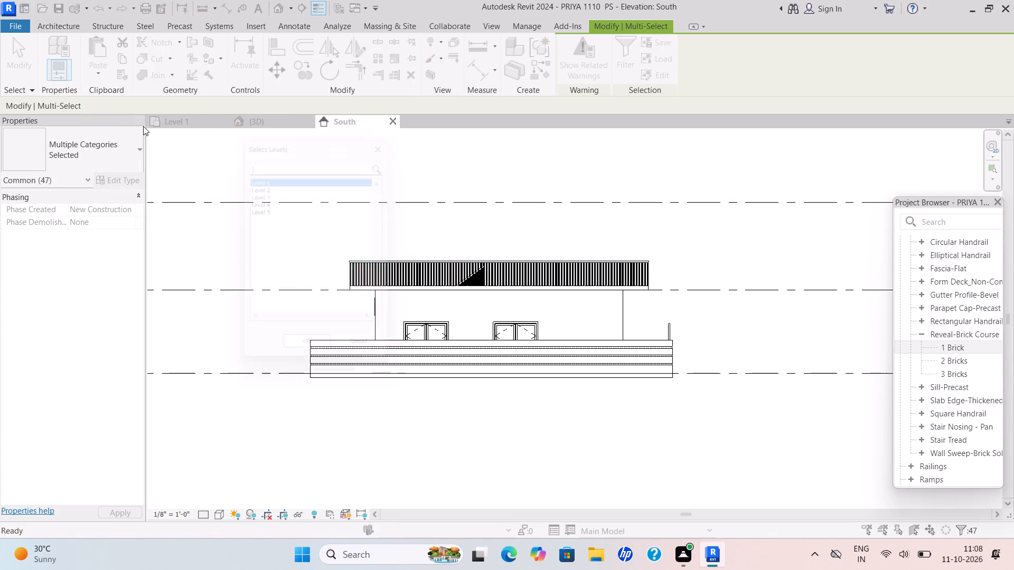
pyautogui.moveTo(313, 188); pyautogui.dragTo(321, 238)
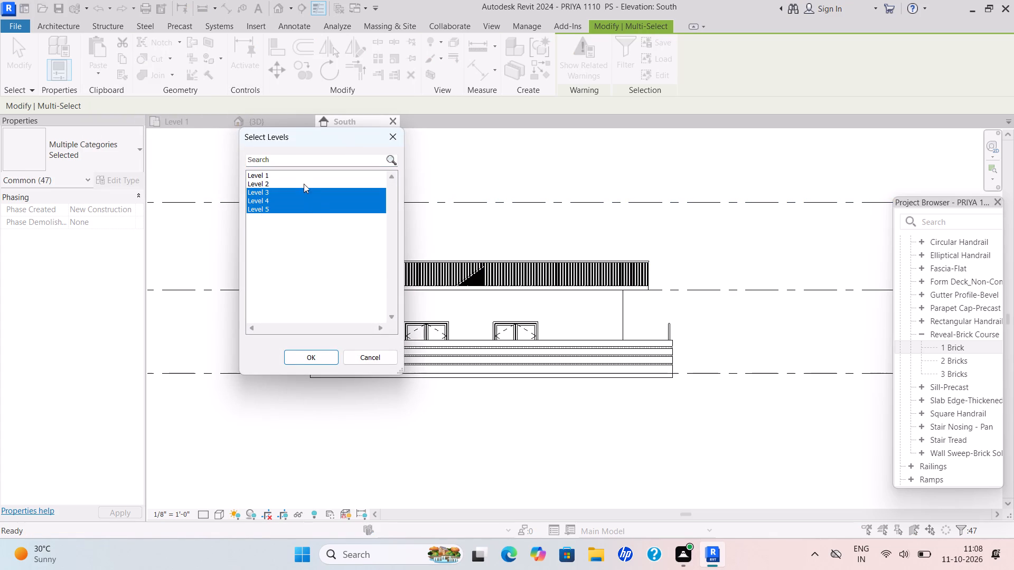
pyautogui.moveTo(304, 182); pyautogui.dragTo(308, 240)
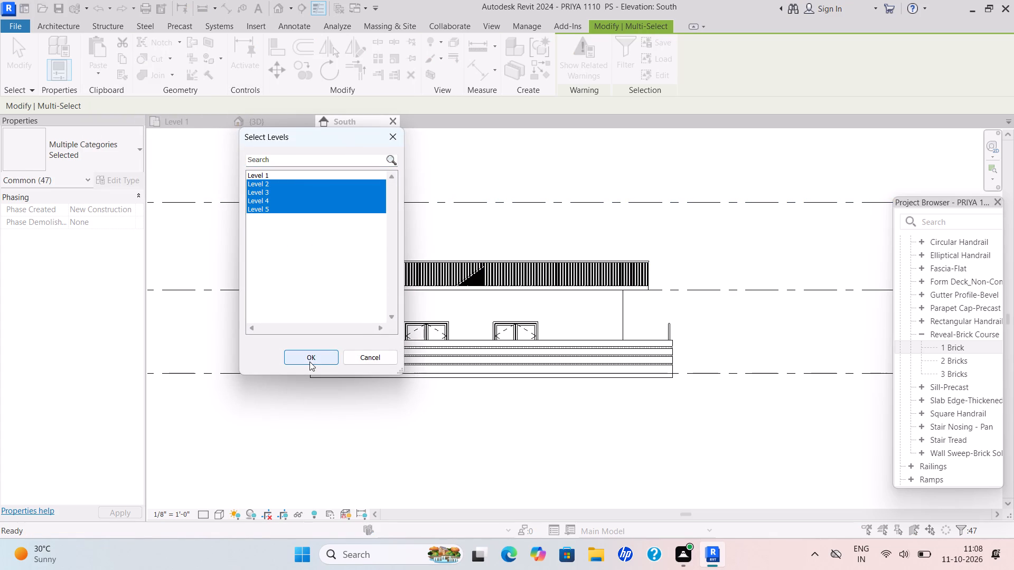
pyautogui.click(322, 362)
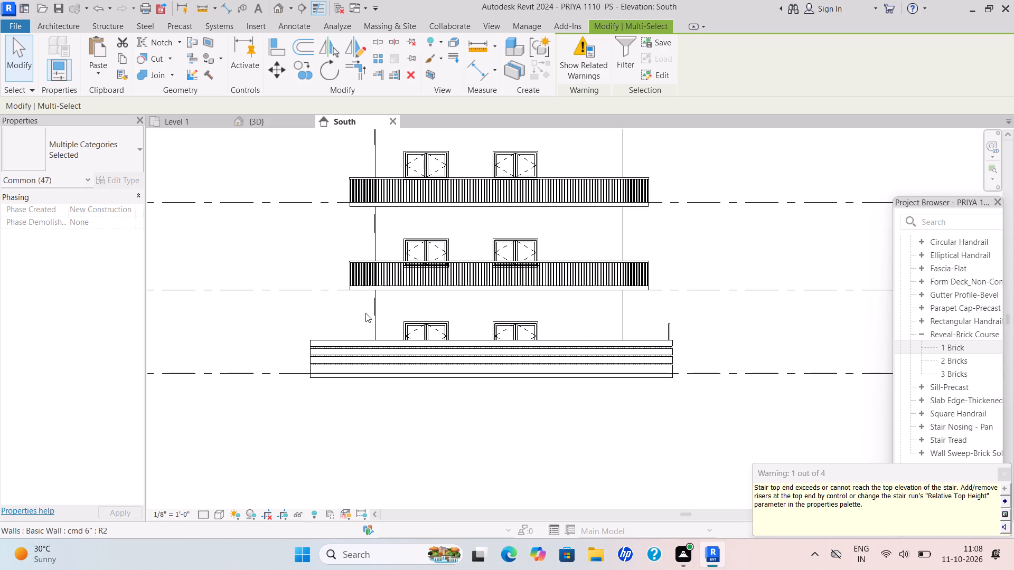
pyautogui.press('Escape')
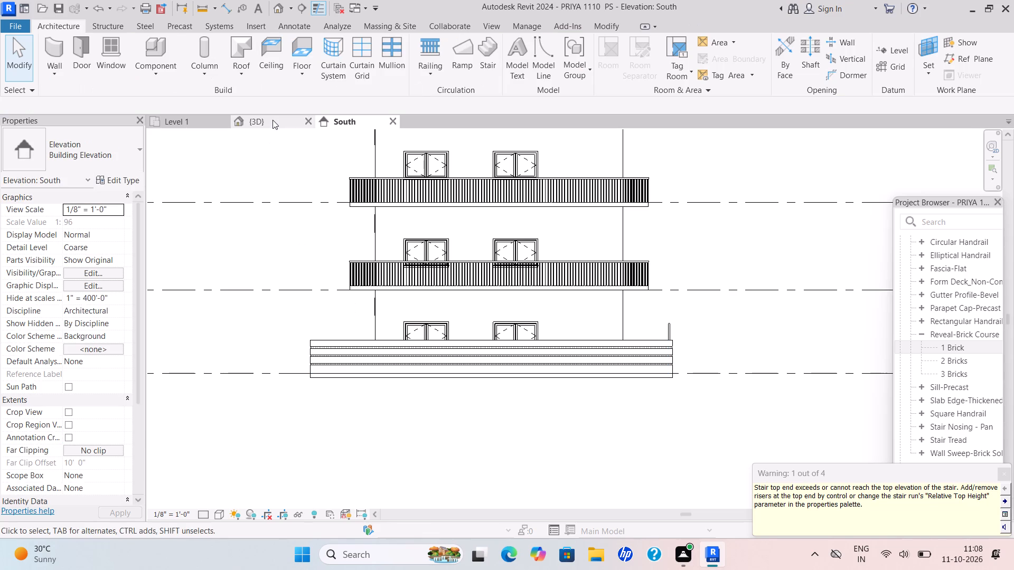
# Examine the repeated storeys and their railings above the compound wall in the 3D view.
pyautogui.click(273, 120)
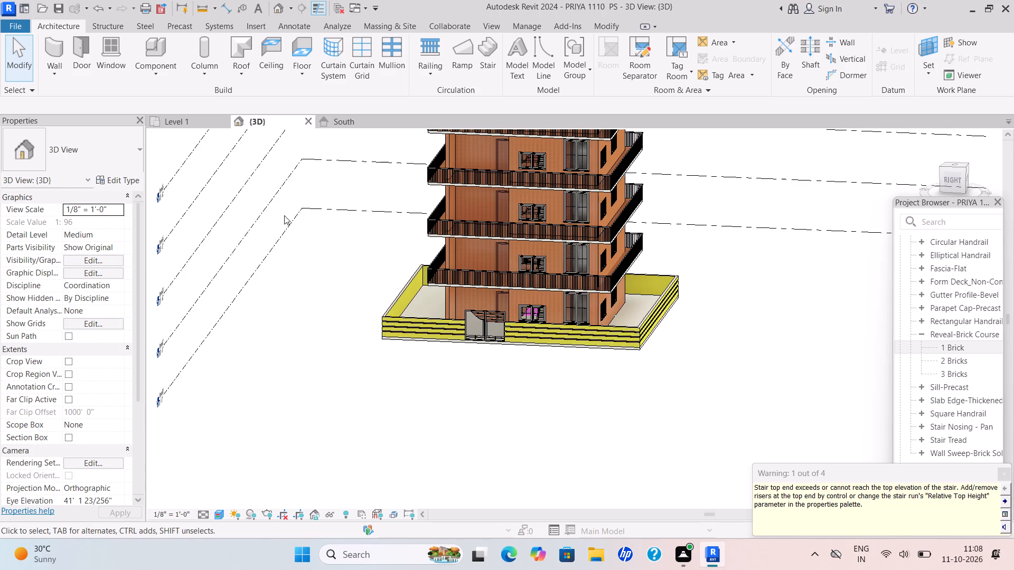
pyautogui.scroll(-4, 388, 230)
pyautogui.scroll(3, 438, 232)
pyautogui.scroll(1, 577, 204)
pyautogui.middleClick(578, 208)
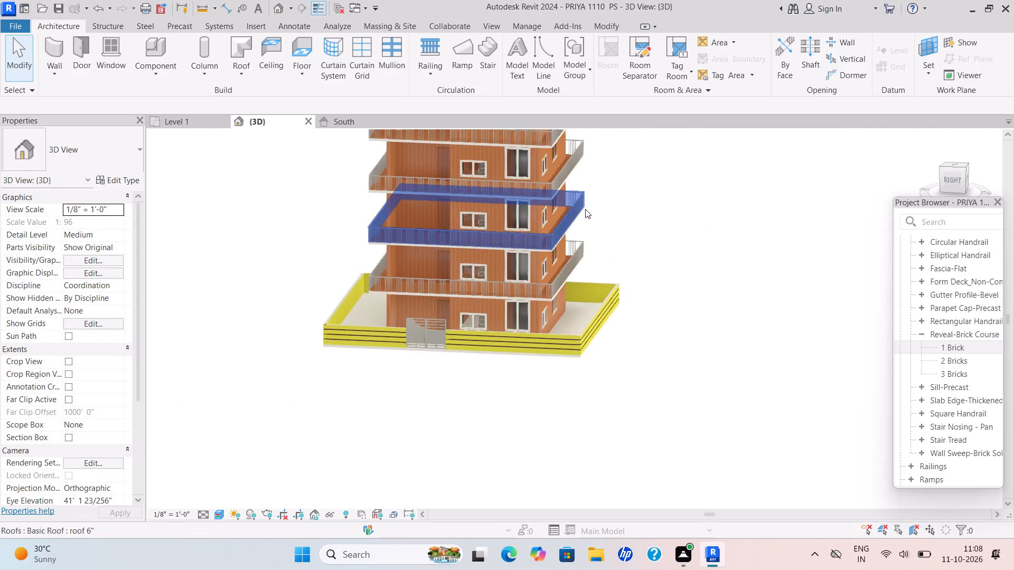
pyautogui.press('Escape')
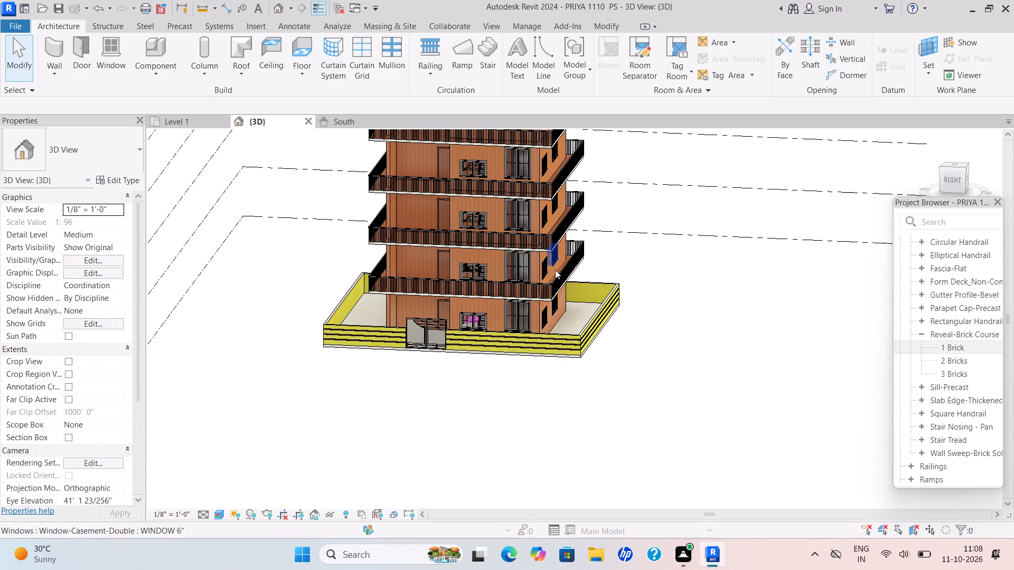
pyautogui.keyDown('shift'); pyautogui.moveTo(555, 268); pyautogui.dragTo(574, 235, button='middle'); pyautogui.keyUp('shift')
pyautogui.scroll(4, 559, 244)
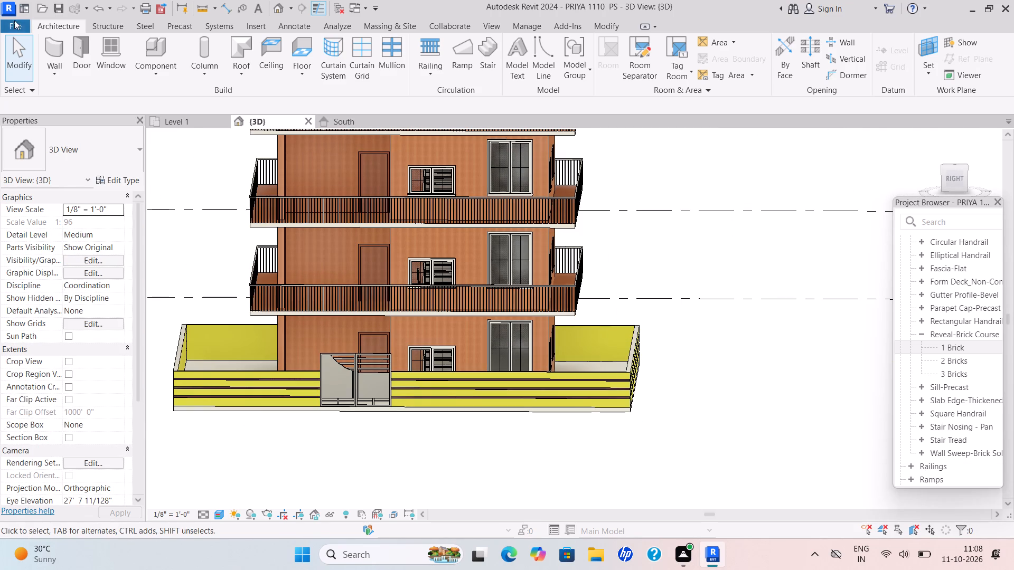
# Save the project.
pyautogui.click(27, 26)
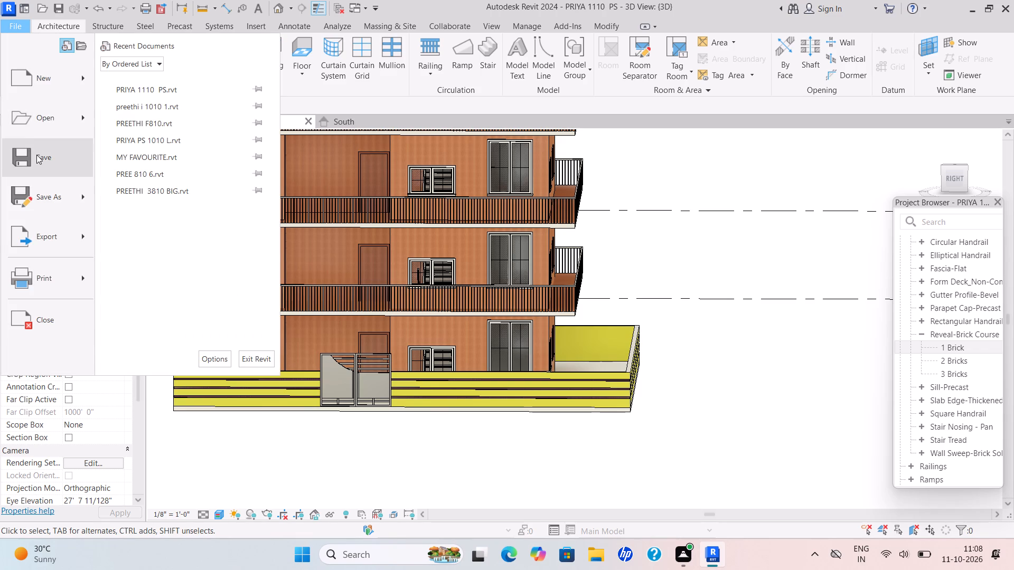
pyautogui.click(36, 155)
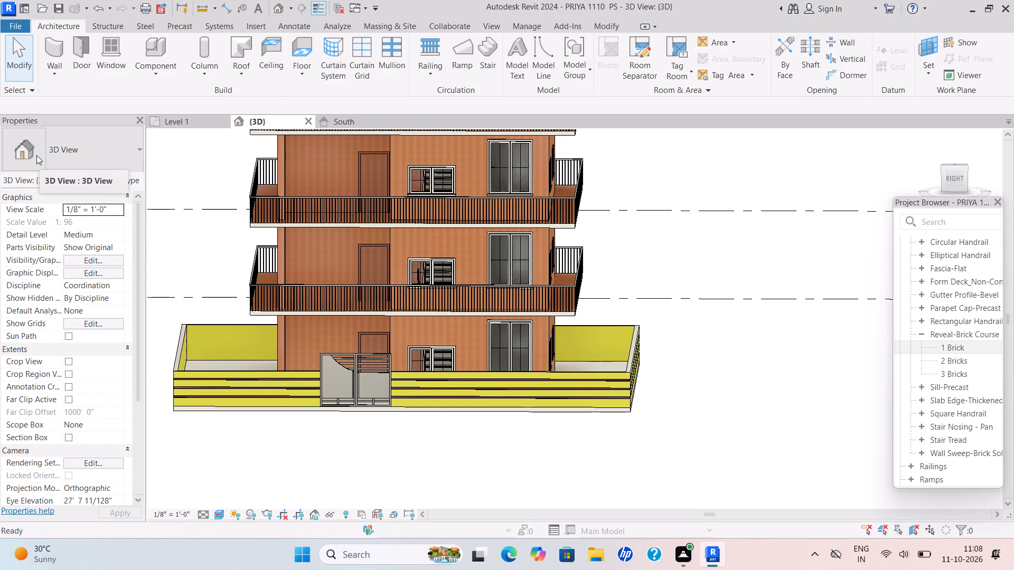
# Inspect the building's gate side and front, with the balcony railings and compound wall, from several angles in 3D.
pyautogui.keyDown('shift'); pyautogui.moveTo(356, 236); pyautogui.dragTo(366, 239, button='middle'); pyautogui.keyUp('shift')
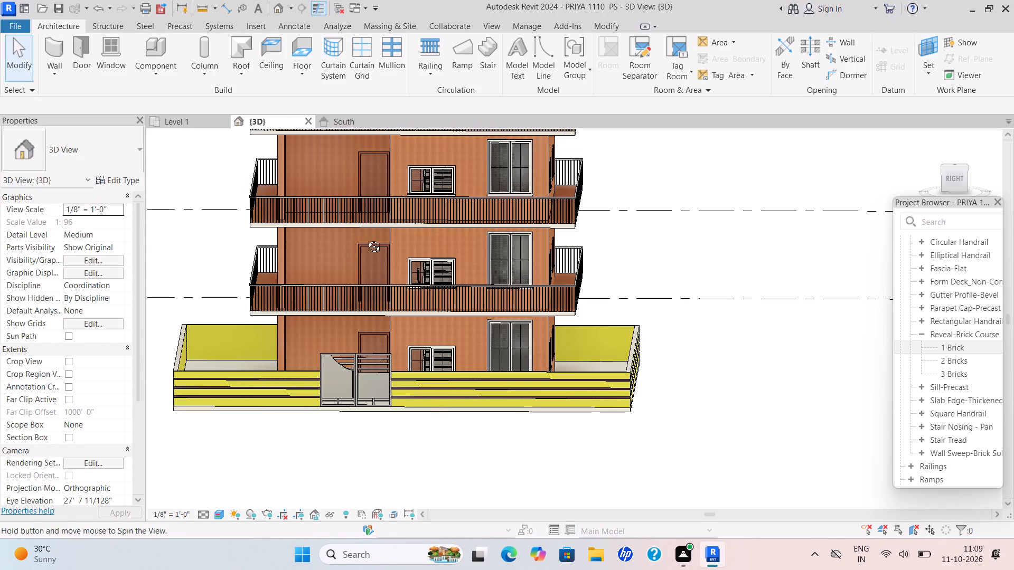
pyautogui.keyDown('shift'); pyautogui.moveTo(366, 239); pyautogui.dragTo(440, 199, button='middle'); pyautogui.keyUp('shift')
pyautogui.keyDown('shift'); pyautogui.scroll(1, 443, 194); pyautogui.keyUp('shift')
pyautogui.keyDown('shift'); pyautogui.moveTo(422, 242); pyautogui.dragTo(445, 235, button='middle'); pyautogui.keyUp('shift')
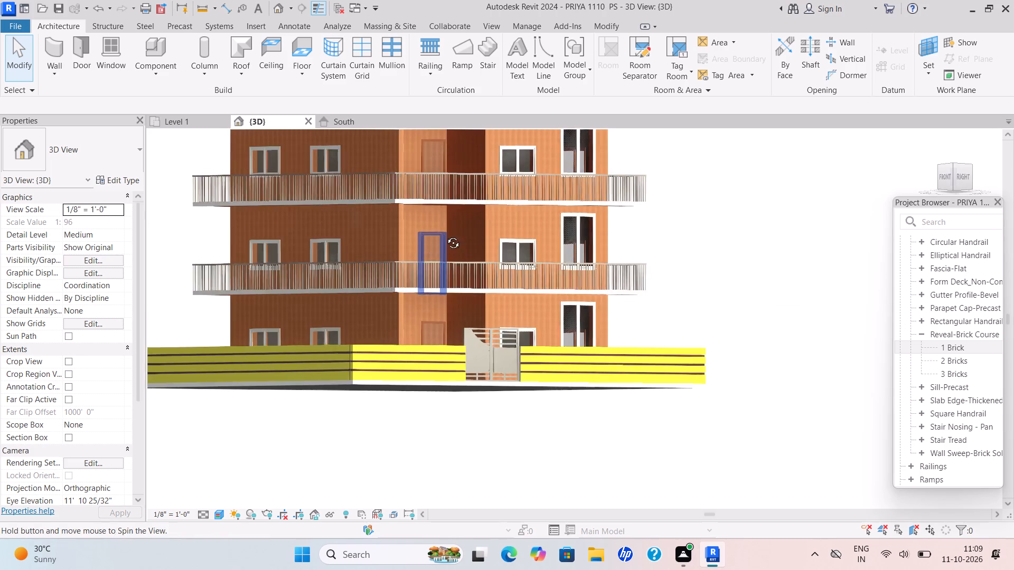
pyautogui.keyDown('shift'); pyautogui.moveTo(445, 235); pyautogui.dragTo(478, 215, button='middle'); pyautogui.keyUp('shift')
pyautogui.keyDown('shift'); pyautogui.moveTo(483, 230); pyautogui.dragTo(512, 247, button='middle'); pyautogui.keyUp('shift')
pyautogui.scroll(2, 507, 236)
pyautogui.keyDown('shift'); pyautogui.moveTo(508, 258); pyautogui.dragTo(528, 287, button='middle'); pyautogui.keyUp('shift')
pyautogui.keyDown('shift'); pyautogui.scroll(-2, 528, 287); pyautogui.keyUp('shift')
pyautogui.keyDown('shift'); pyautogui.moveTo(505, 283); pyautogui.dragTo(508, 348, button='middle'); pyautogui.keyUp('shift')
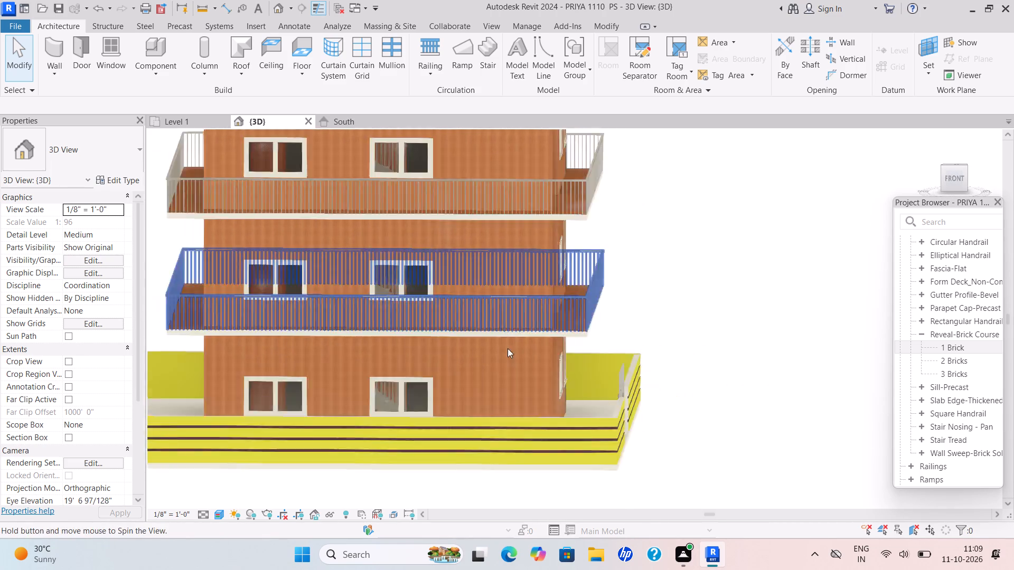
pyautogui.keyDown('shift'); pyautogui.moveTo(508, 348); pyautogui.dragTo(508, 349, button='middle'); pyautogui.keyUp('shift')
pyautogui.keyDown('shift'); pyautogui.scroll(-4, 508, 348); pyautogui.keyUp('shift')
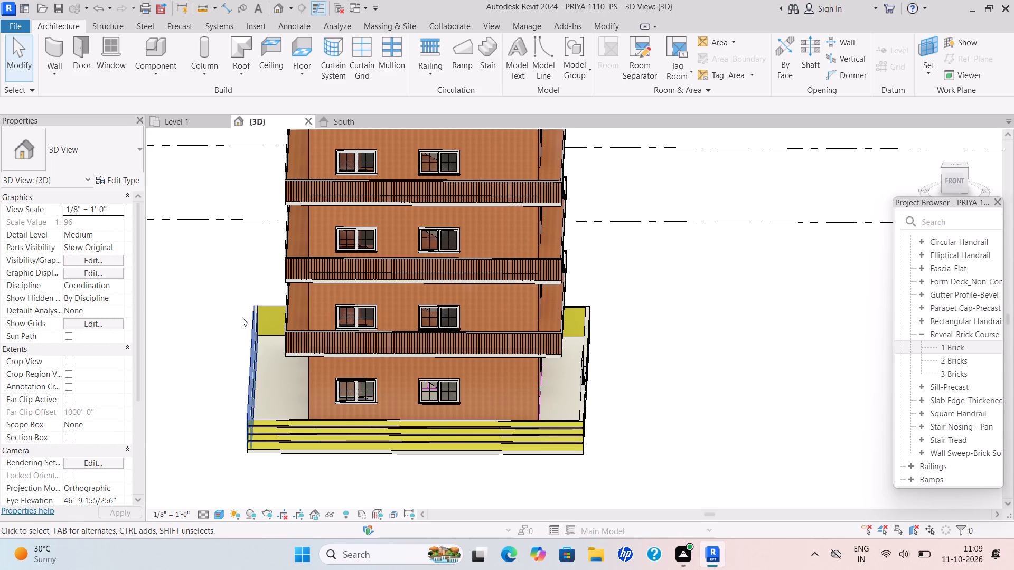
# Review the Level 1 floor plan and the full height of the building in the South elevation.
pyautogui.click(187, 119)
pyautogui.scroll(-6, 356, 220)
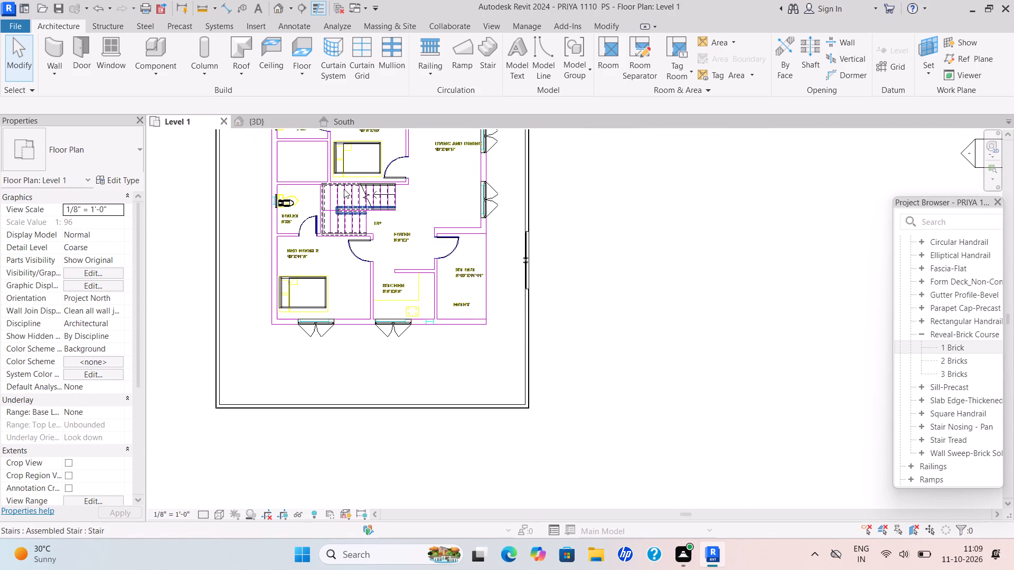
pyautogui.click(346, 120)
pyautogui.scroll(-6, 408, 247)
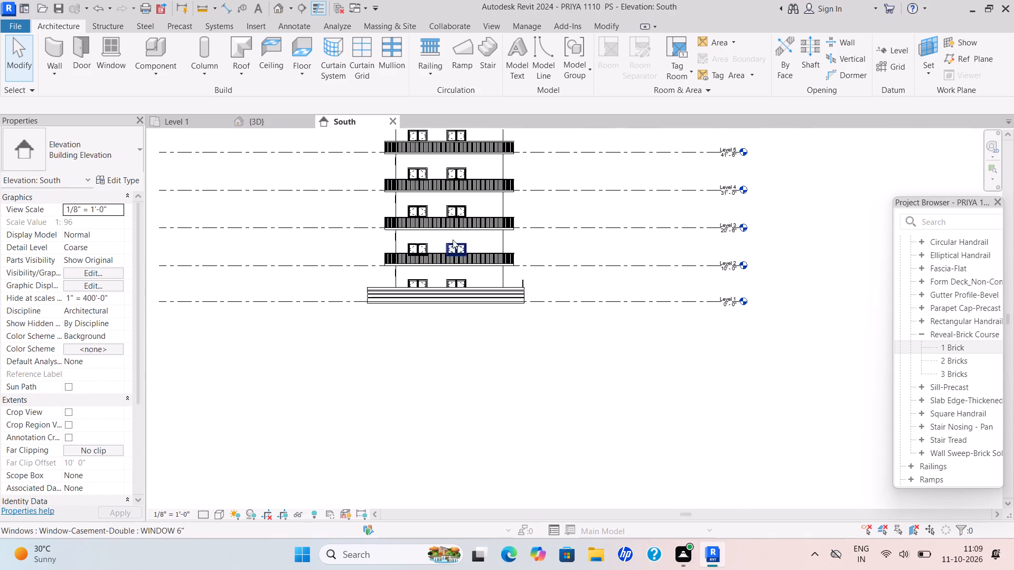
pyautogui.moveTo(575, 219); pyautogui.dragTo(535, 287, button='middle')
pyautogui.scroll(-4, 525, 273)
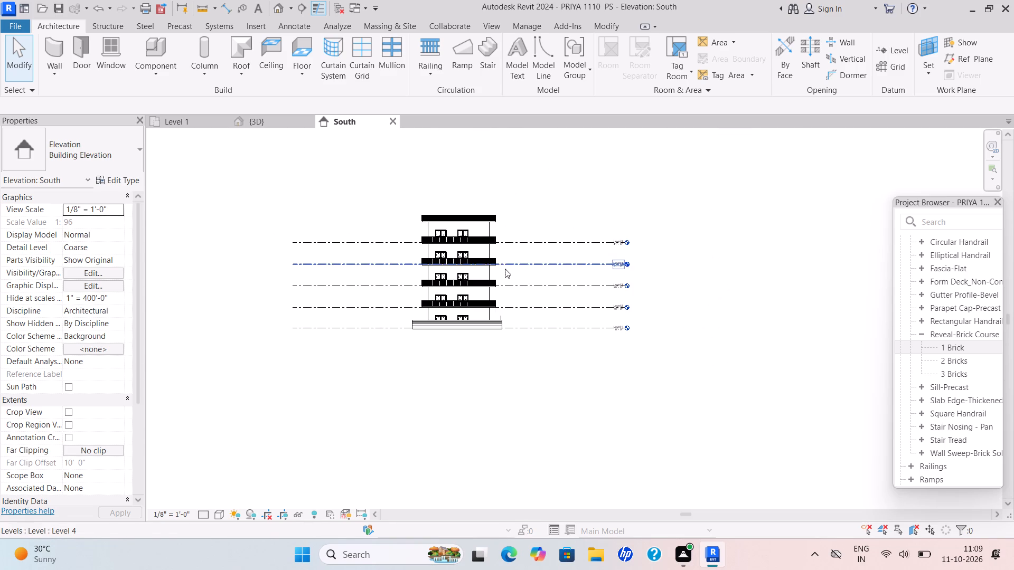
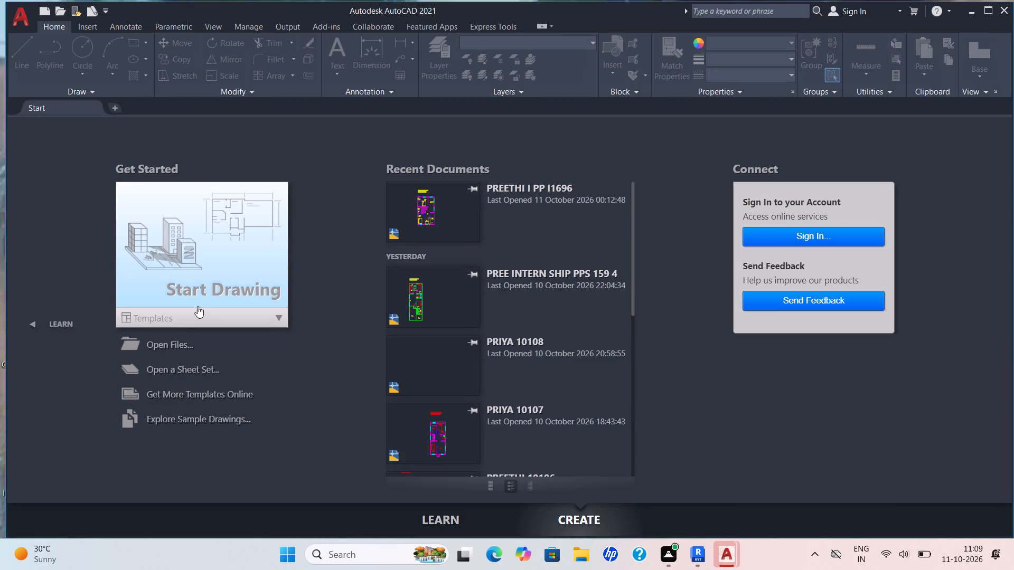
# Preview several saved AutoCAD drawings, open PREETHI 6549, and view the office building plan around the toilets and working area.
pyautogui.click(176, 343)
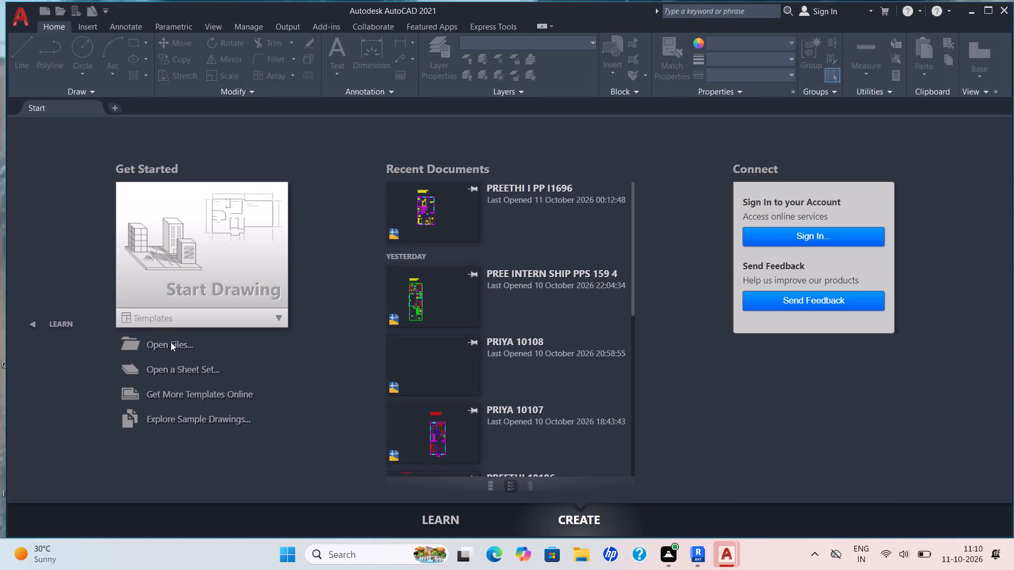
pyautogui.scroll(-5, 461, 321)
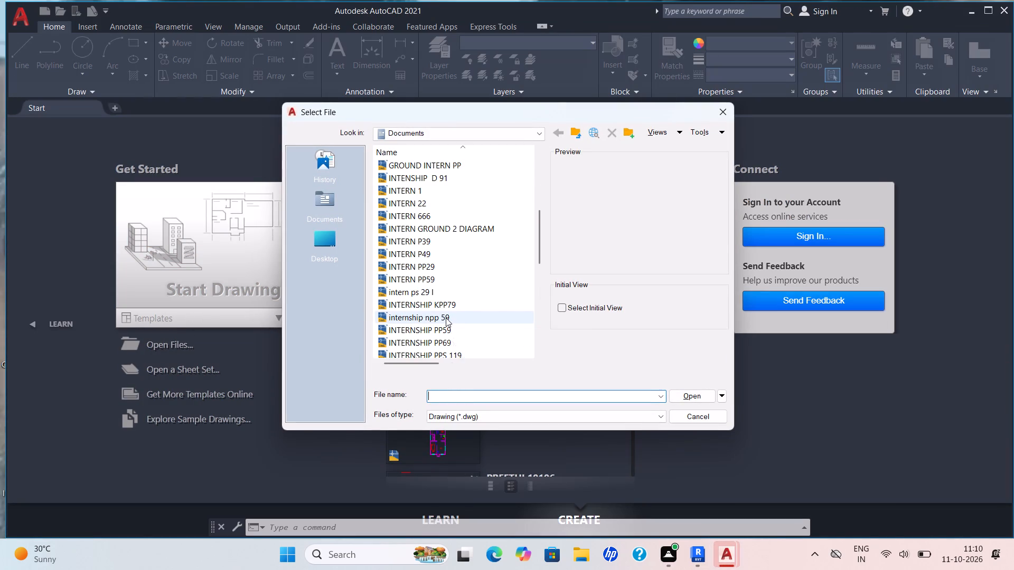
pyautogui.click(449, 307)
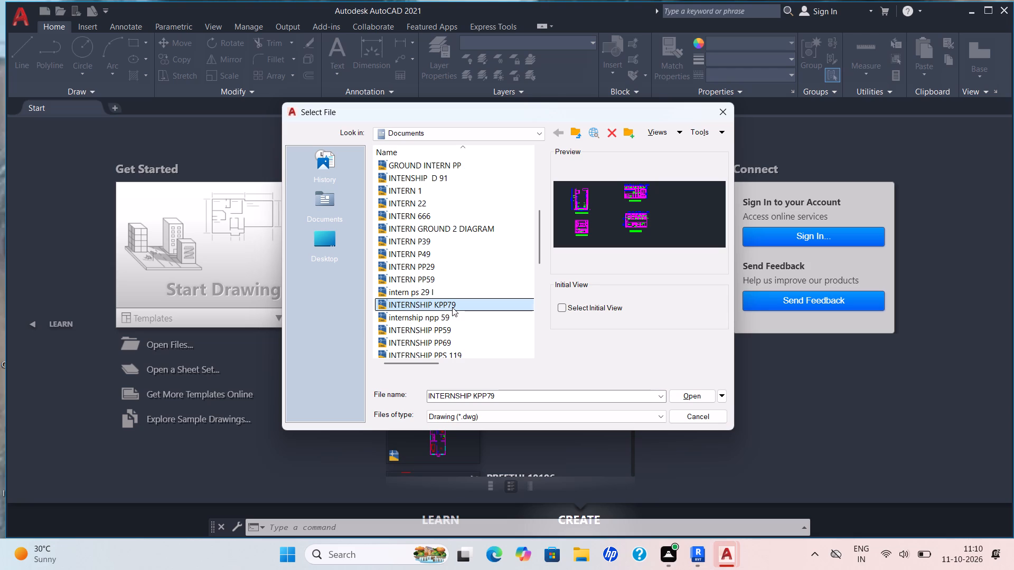
pyautogui.click(429, 317)
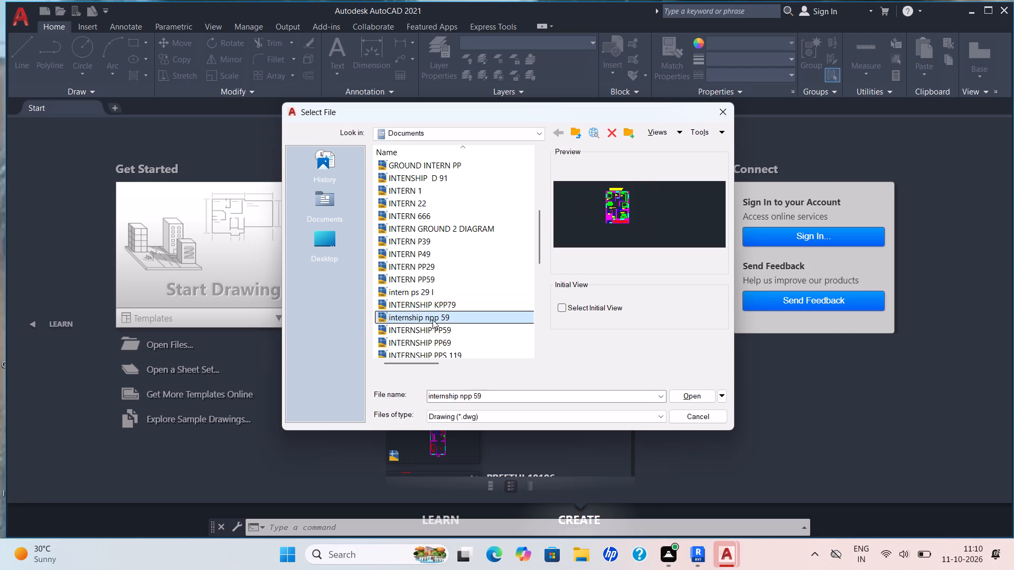
pyautogui.scroll(-6, 440, 321)
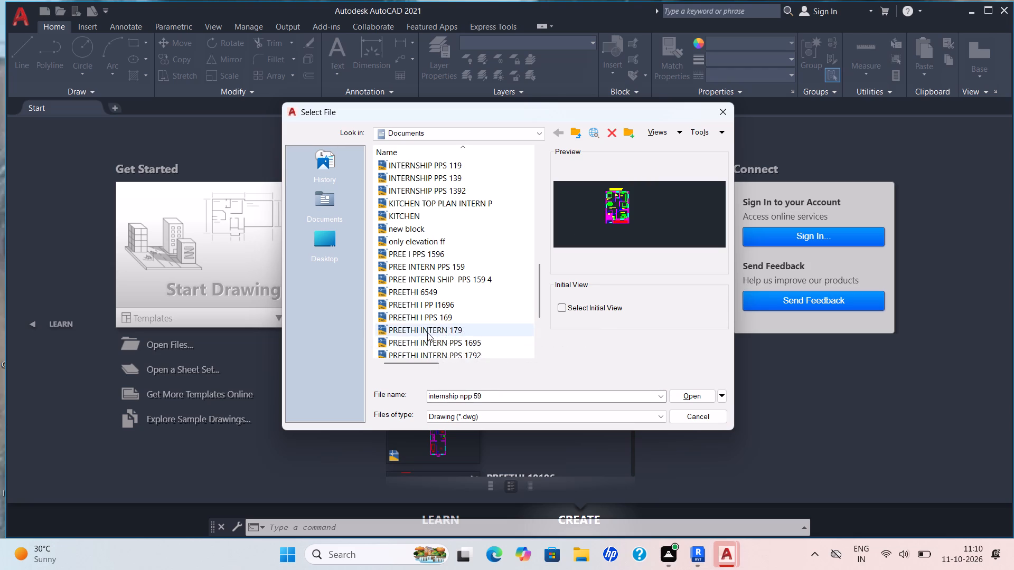
pyautogui.scroll(-4, 428, 332)
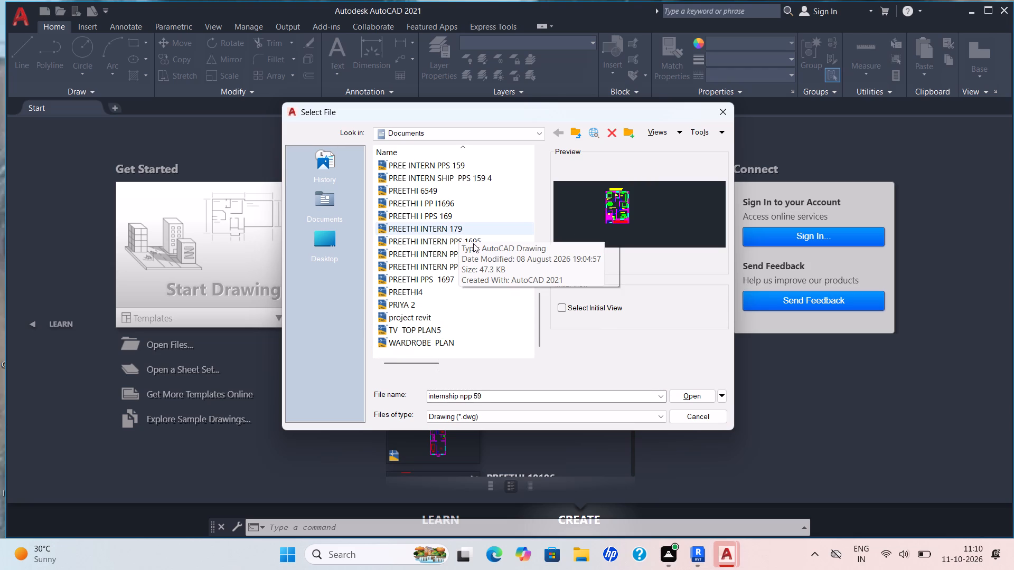
pyautogui.click(446, 220)
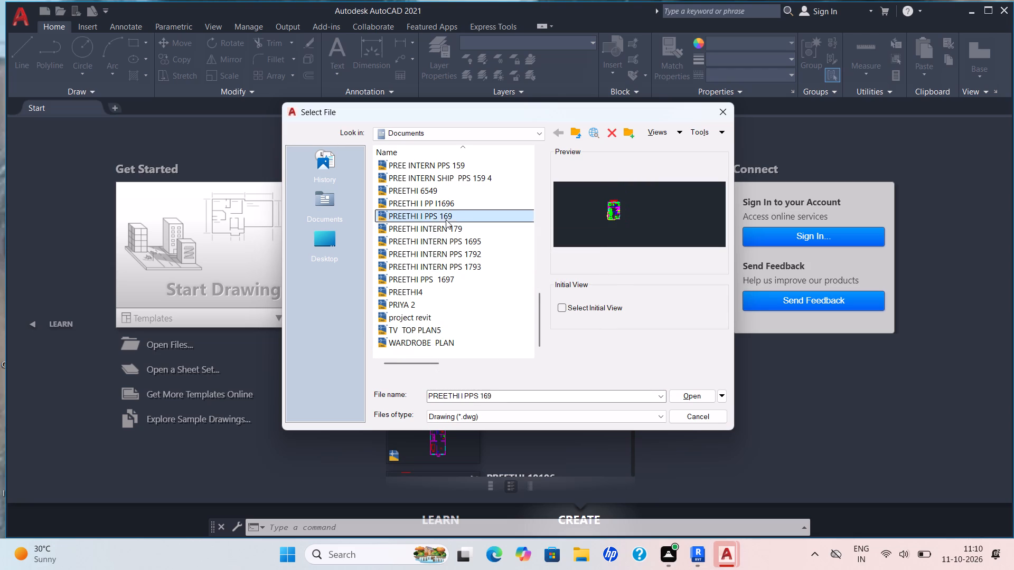
pyautogui.click(448, 226)
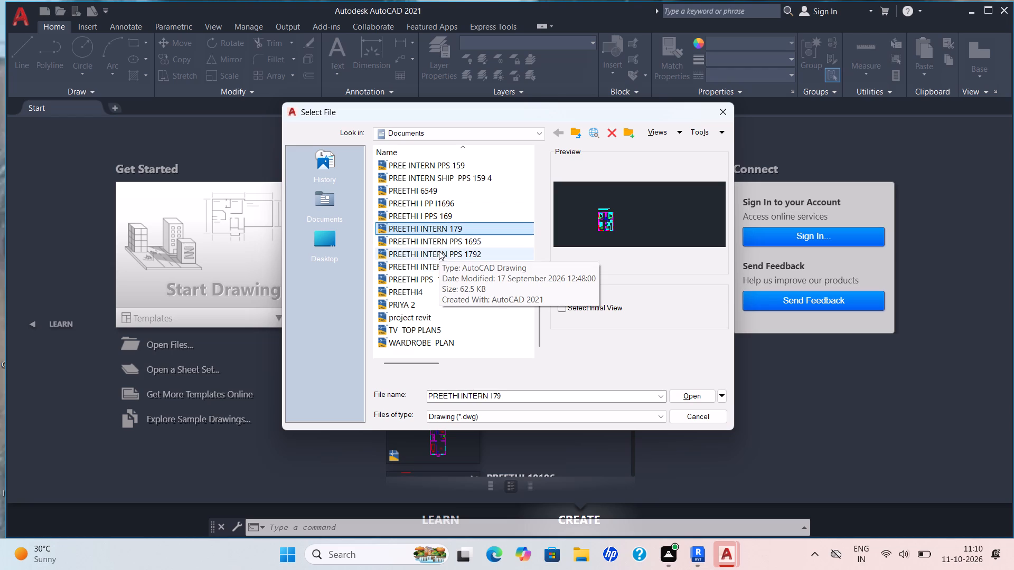
pyautogui.click(426, 203)
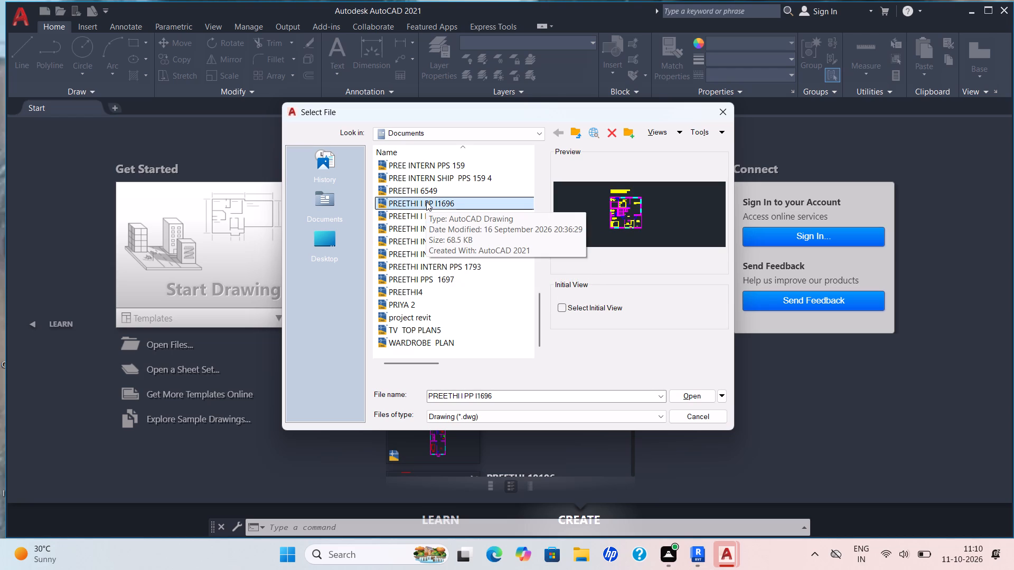
pyautogui.click(433, 191)
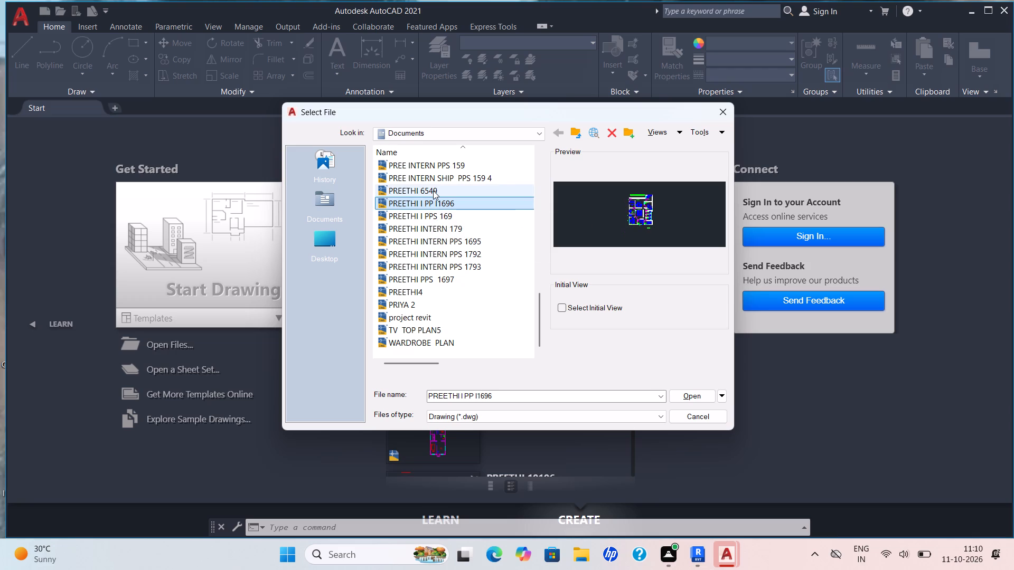
pyautogui.click(693, 391)
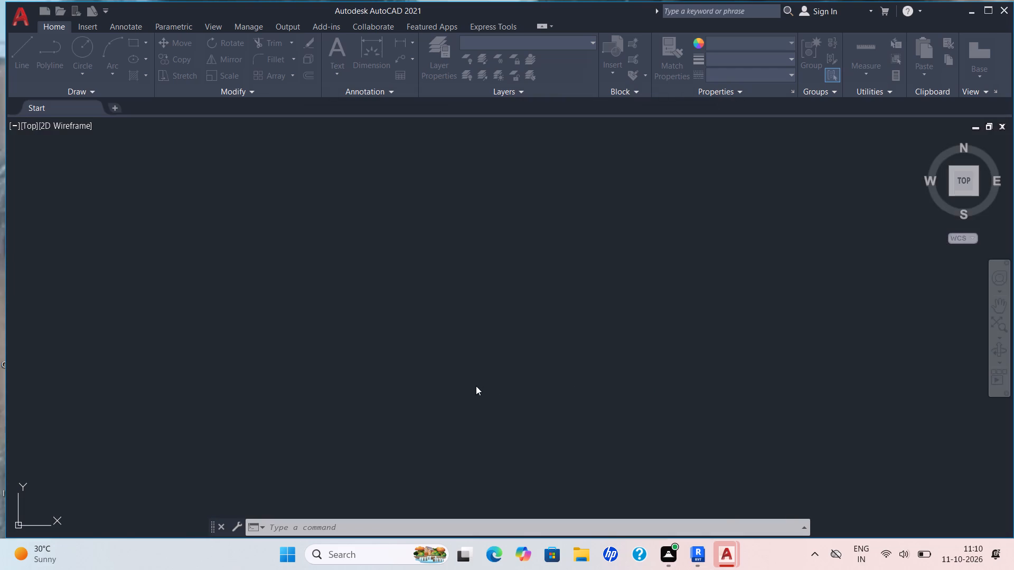
pyautogui.scroll(2, 582, 315)
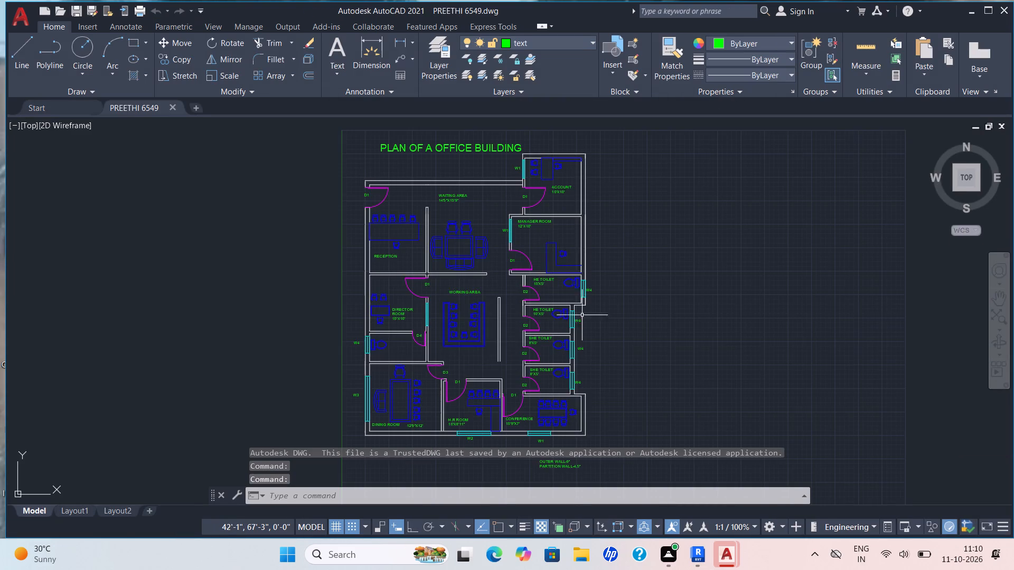
pyautogui.scroll(2, 582, 315)
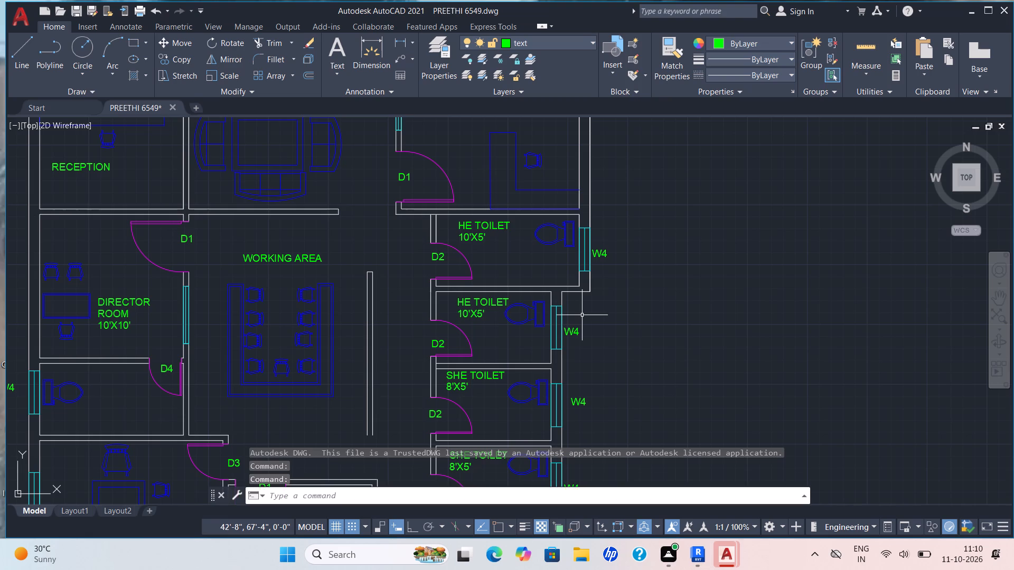
# Switch to Revit and inspect the whole building in 3D from its front, back and gate sides.
pyautogui.click(700, 554)
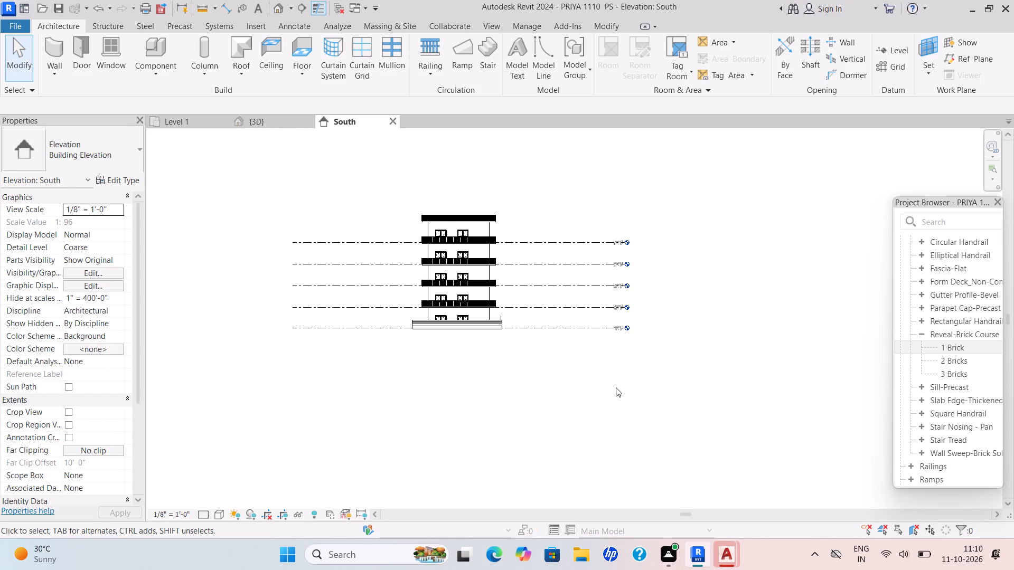
pyautogui.click(278, 126)
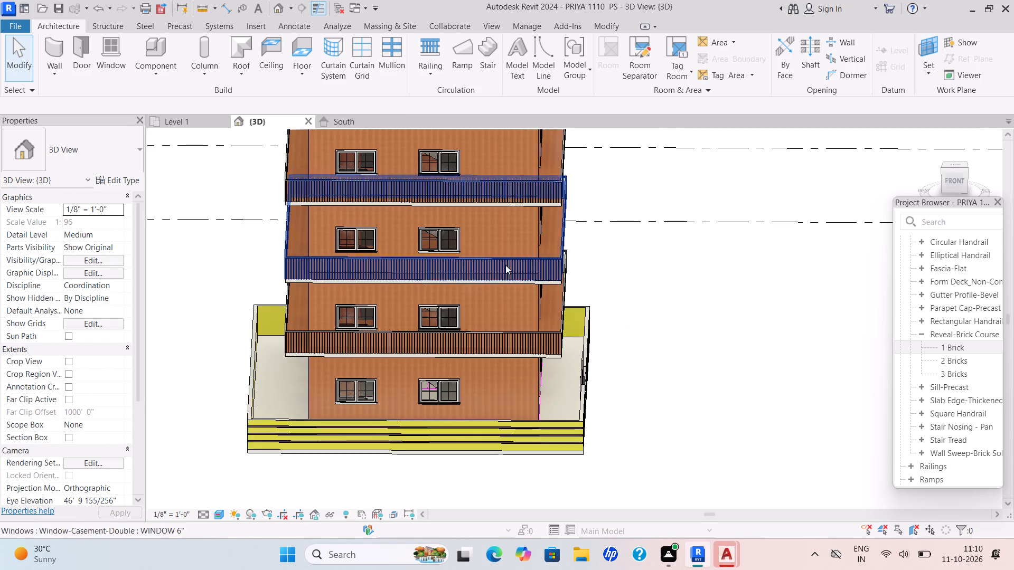
pyautogui.scroll(-4, 512, 272)
pyautogui.press('Escape')
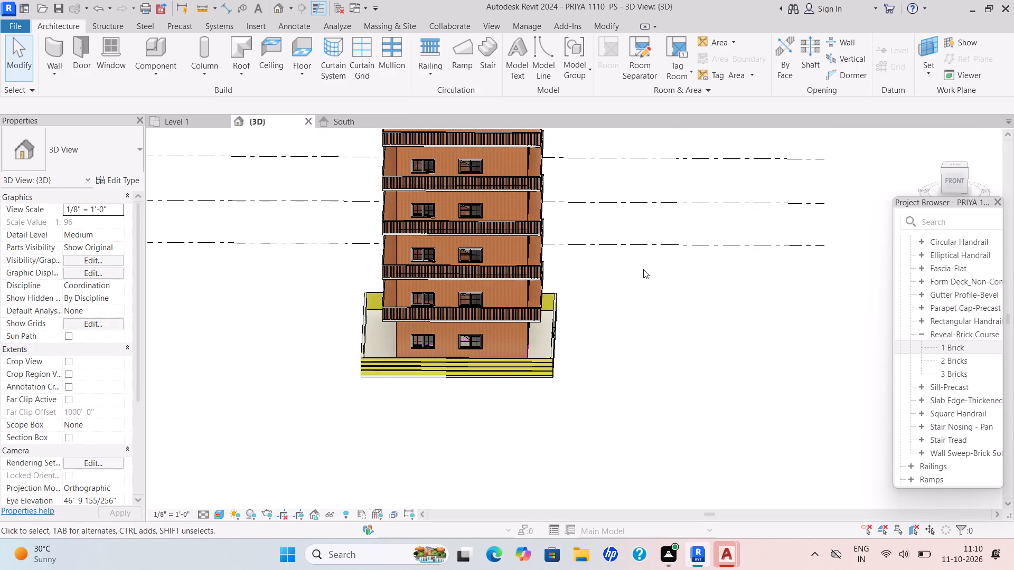
pyautogui.scroll(3, 643, 271)
pyautogui.keyDown('shift'); pyautogui.moveTo(627, 321); pyautogui.dragTo(614, 239, button='middle'); pyautogui.keyUp('shift')
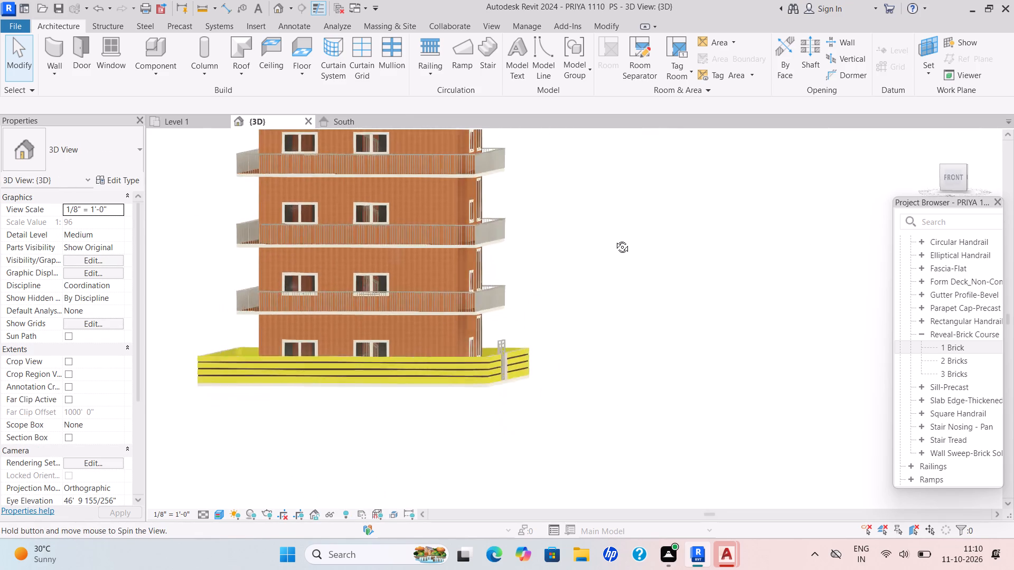
pyautogui.keyDown('shift'); pyautogui.moveTo(614, 239); pyautogui.dragTo(614, 238, button='middle'); pyautogui.keyUp('shift')
pyautogui.moveTo(581, 304); pyautogui.dragTo(674, 368, button='middle')
pyautogui.keyDown('shift'); pyautogui.moveTo(458, 385); pyautogui.dragTo(624, 384, button='middle'); pyautogui.keyUp('shift')
pyautogui.keyDown('shift'); pyautogui.scroll(1, 624, 384); pyautogui.keyUp('shift')
pyautogui.keyDown('shift'); pyautogui.moveTo(455, 400); pyautogui.dragTo(577, 413, button='middle'); pyautogui.keyUp('shift')
pyautogui.keyDown('shift'); pyautogui.moveTo(474, 421); pyautogui.dragTo(592, 414, button='middle'); pyautogui.keyUp('shift')
pyautogui.keyDown('shift'); pyautogui.moveTo(486, 421); pyautogui.dragTo(557, 426, button='middle'); pyautogui.keyUp('shift')
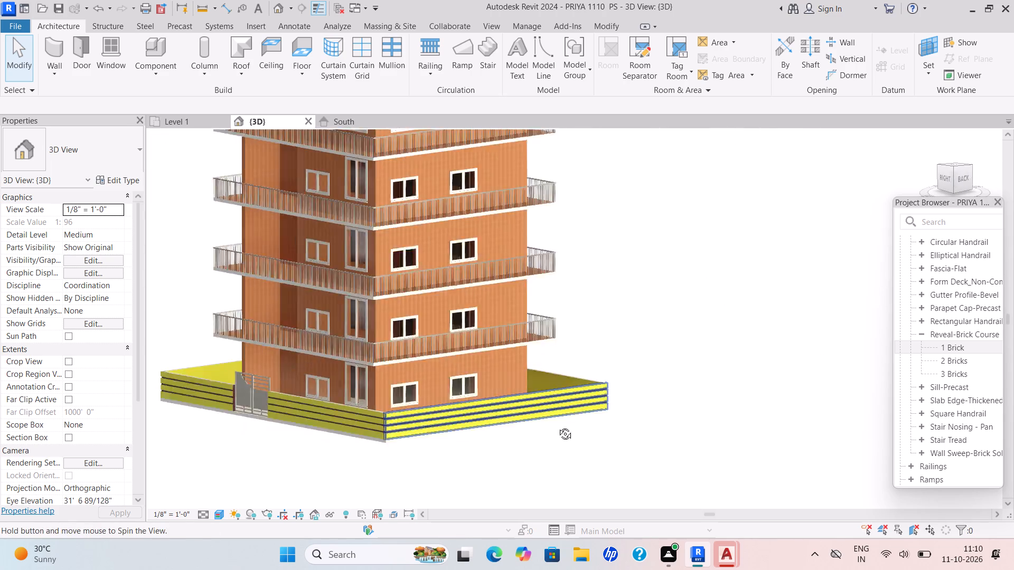
pyautogui.keyDown('shift'); pyautogui.moveTo(557, 426); pyautogui.dragTo(591, 417, button='middle'); pyautogui.keyUp('shift')
pyautogui.scroll(1, 530, 393)
pyautogui.keyDown('shift'); pyautogui.moveTo(525, 403); pyautogui.dragTo(579, 433, button='middle'); pyautogui.keyUp('shift')
pyautogui.scroll(-4, 570, 422)
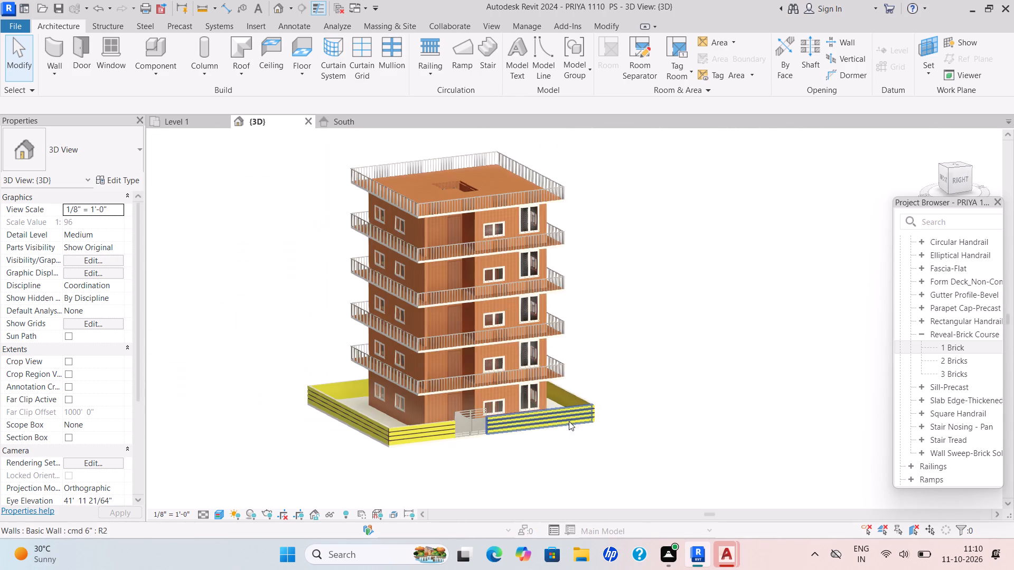
pyautogui.keyDown('shift'); pyautogui.moveTo(565, 422); pyautogui.dragTo(534, 444, button='middle'); pyautogui.keyUp('shift')
pyautogui.moveTo(414, 308); pyautogui.dragTo(405, 382, button='middle')
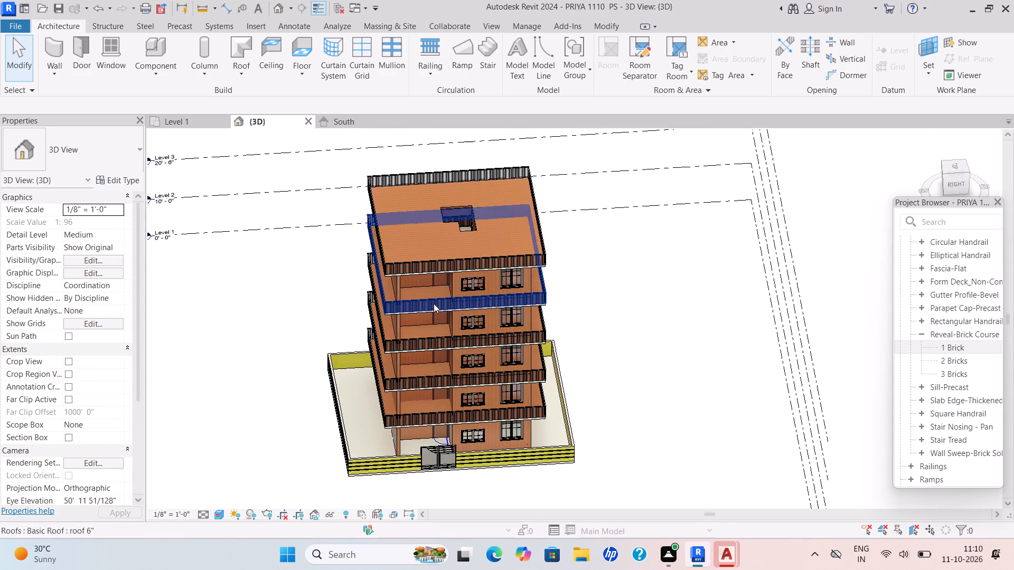
# Examine the staircase and its railings through the opening in the top roof.
pyautogui.scroll(5, 443, 273)
pyautogui.scroll(3, 494, 193)
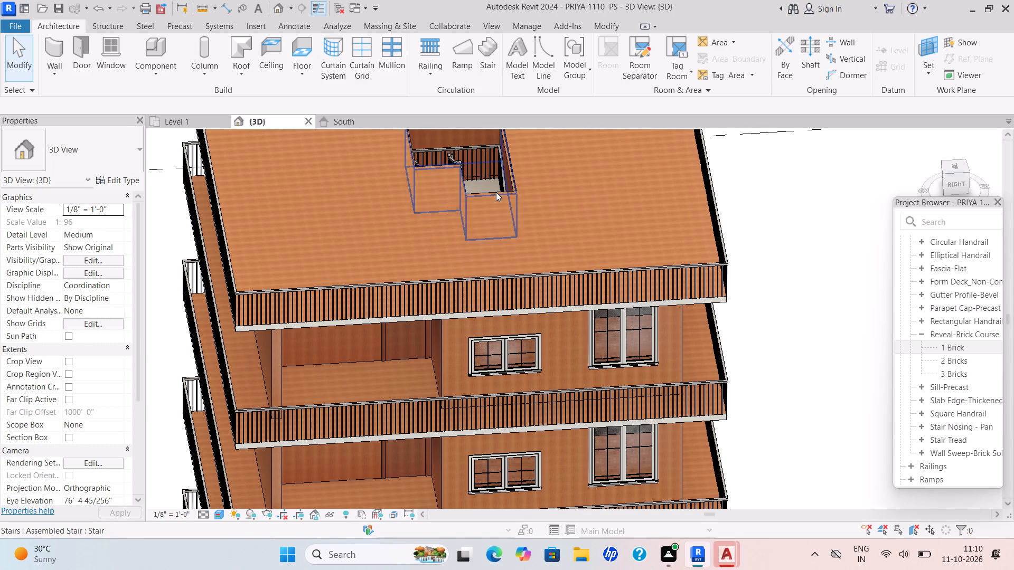
pyautogui.keyDown('shift'); pyautogui.moveTo(496, 270); pyautogui.dragTo(584, 291, button='middle'); pyautogui.keyUp('shift')
pyautogui.keyDown('shift'); pyautogui.scroll(-1, 615, 283); pyautogui.keyUp('shift')
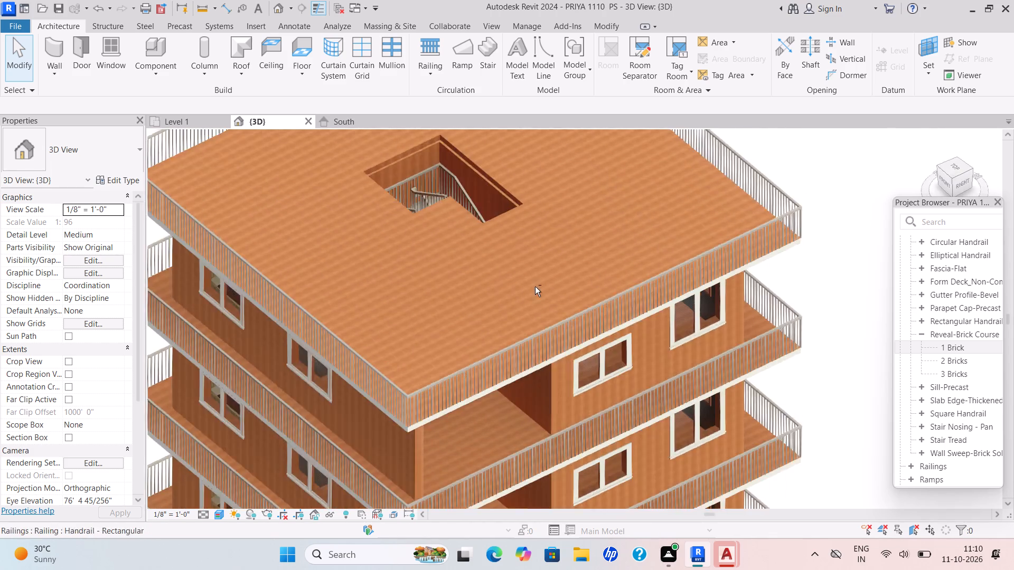
pyautogui.keyDown('shift'); pyautogui.moveTo(529, 312); pyautogui.dragTo(567, 376, button='middle'); pyautogui.keyUp('shift')
pyautogui.keyDown('shift'); pyautogui.moveTo(533, 374); pyautogui.dragTo(616, 354, button='middle'); pyautogui.keyUp('shift')
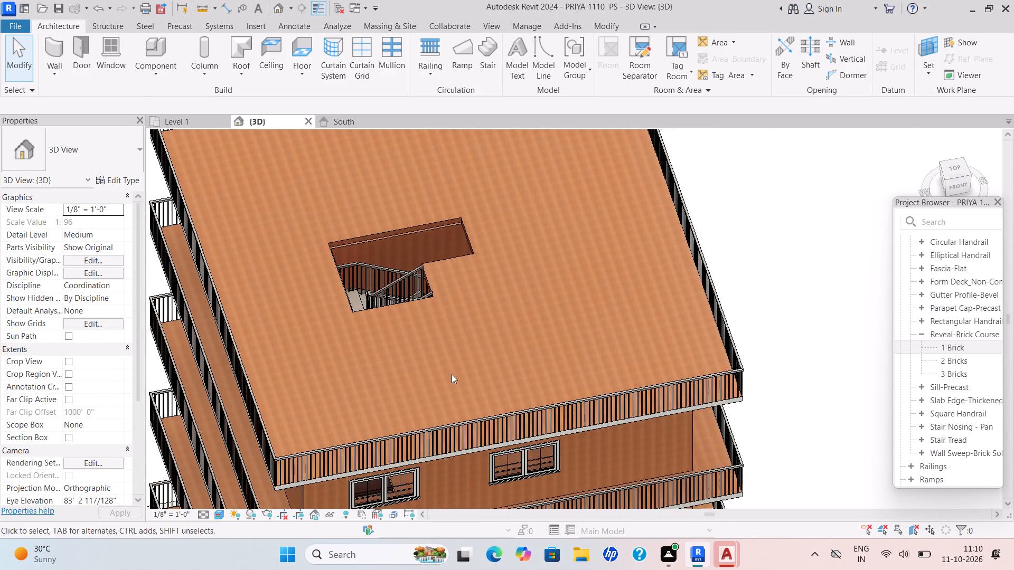
pyautogui.keyDown('shift'); pyautogui.scroll(1, 414, 377); pyautogui.keyUp('shift')
pyautogui.keyDown('shift'); pyautogui.moveTo(414, 381); pyautogui.dragTo(504, 417, button='middle'); pyautogui.keyUp('shift')
pyautogui.scroll(7, 425, 398)
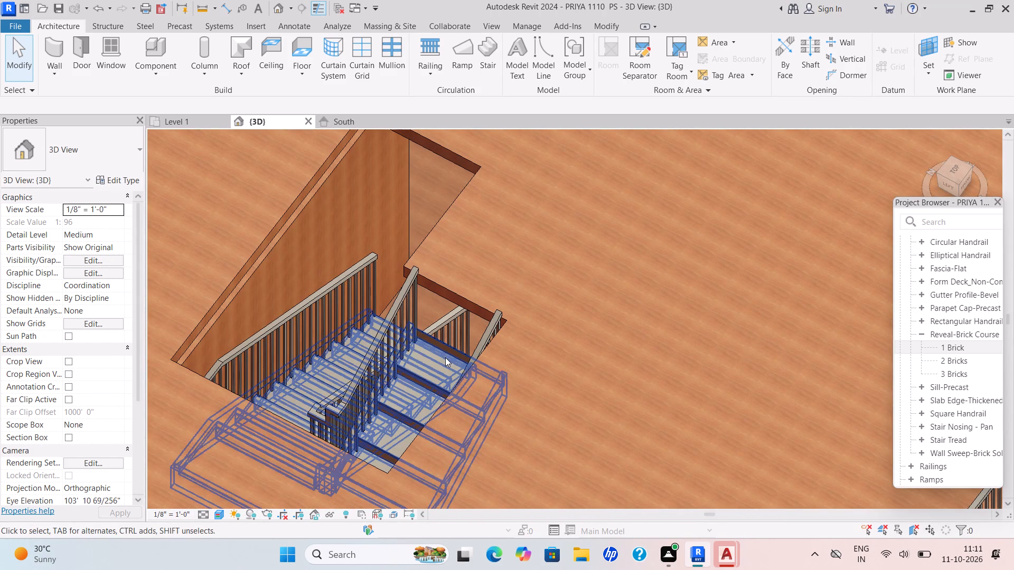
pyautogui.keyDown('shift'); pyautogui.moveTo(452, 458); pyautogui.dragTo(521, 441, button='middle'); pyautogui.keyUp('shift')
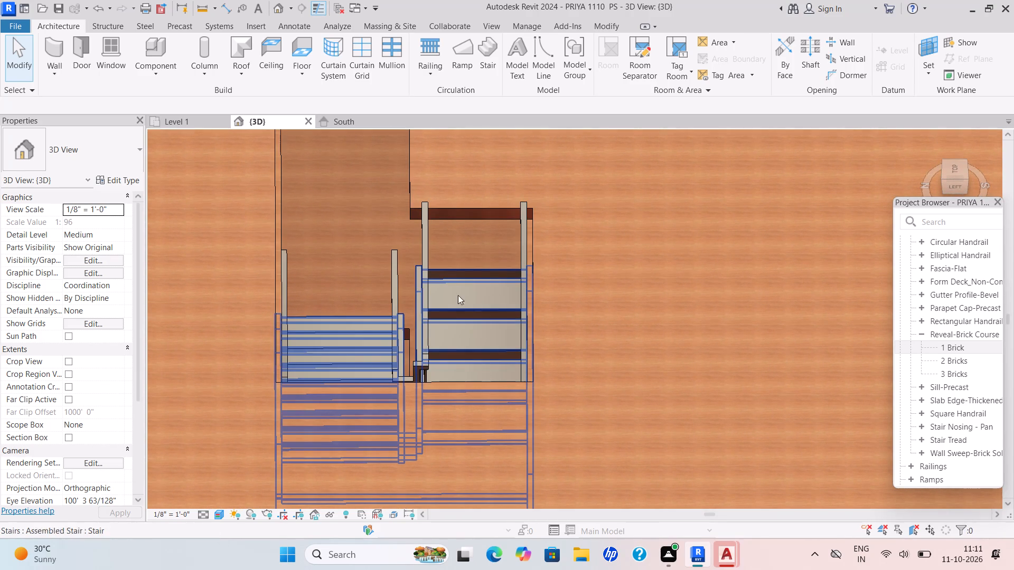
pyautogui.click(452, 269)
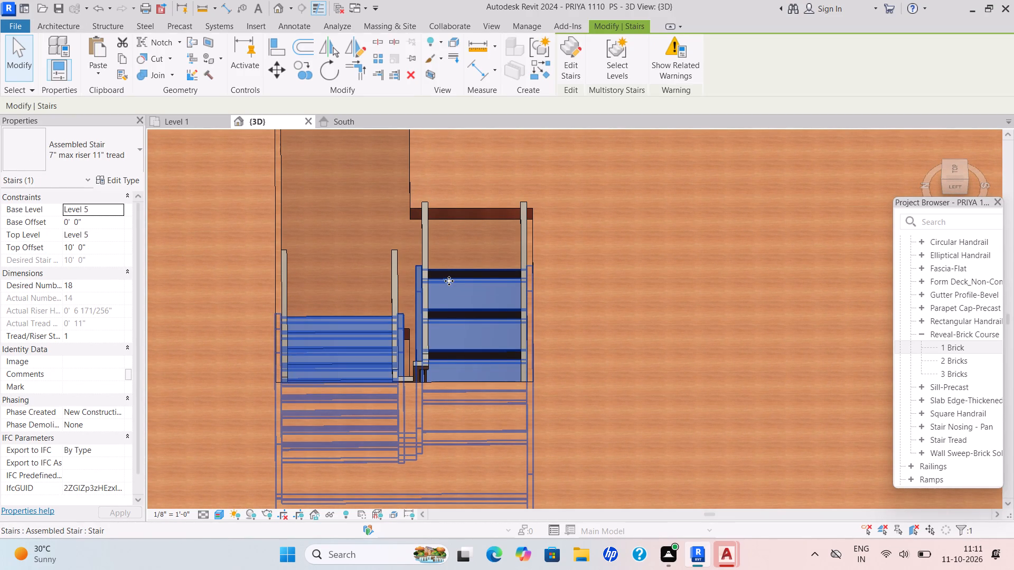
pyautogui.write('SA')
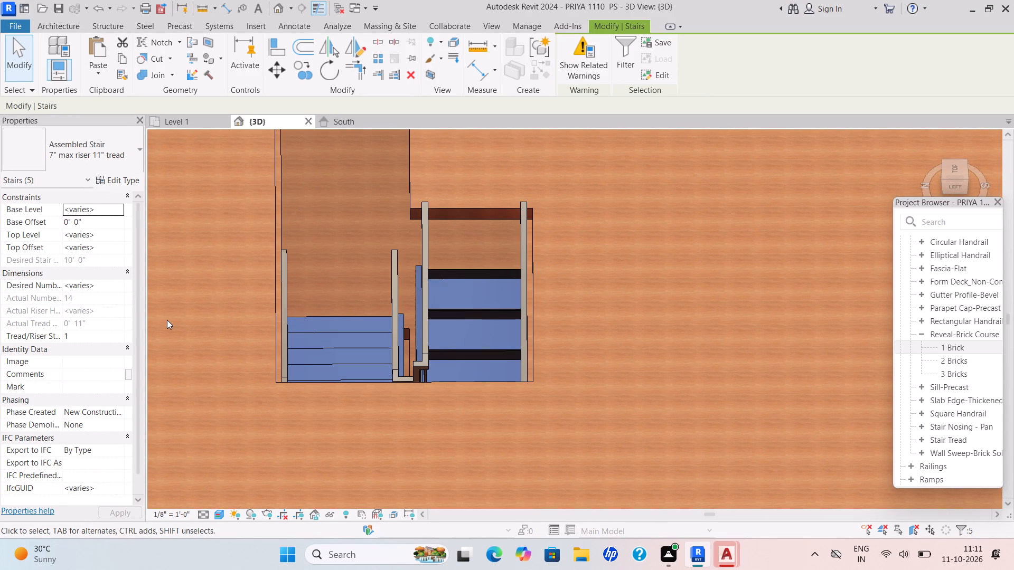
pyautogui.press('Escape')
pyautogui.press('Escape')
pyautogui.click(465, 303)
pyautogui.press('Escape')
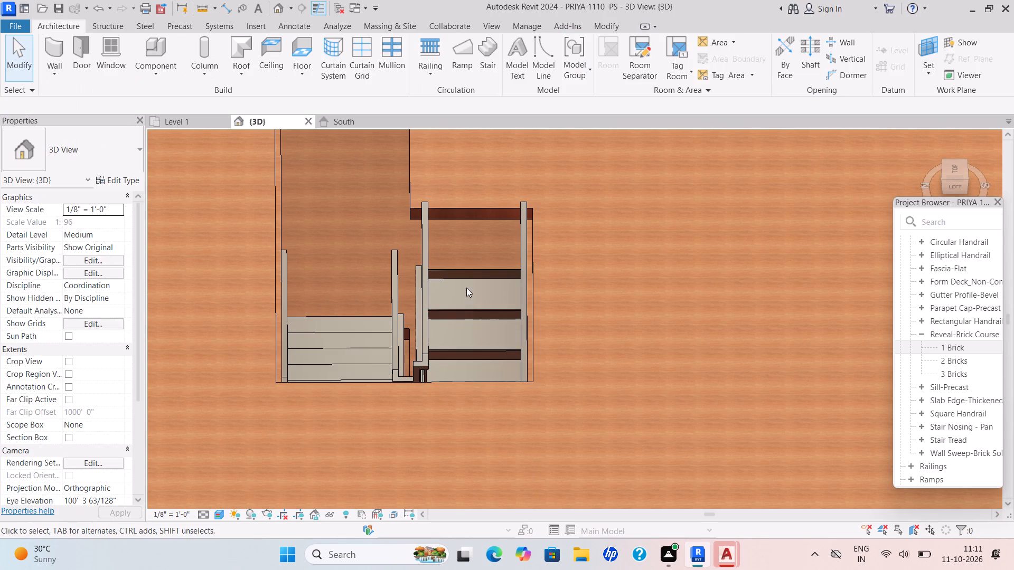
# Set the desired number of risers of the Level 5 stair to 14.
pyautogui.click(470, 278)
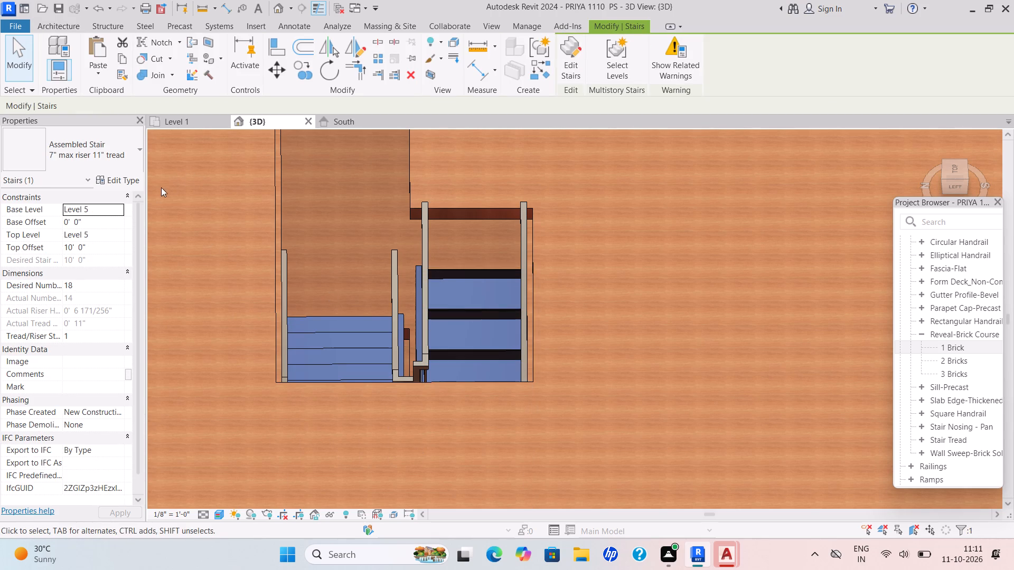
pyautogui.click(94, 290)
pyautogui.doubleClick(119, 290)
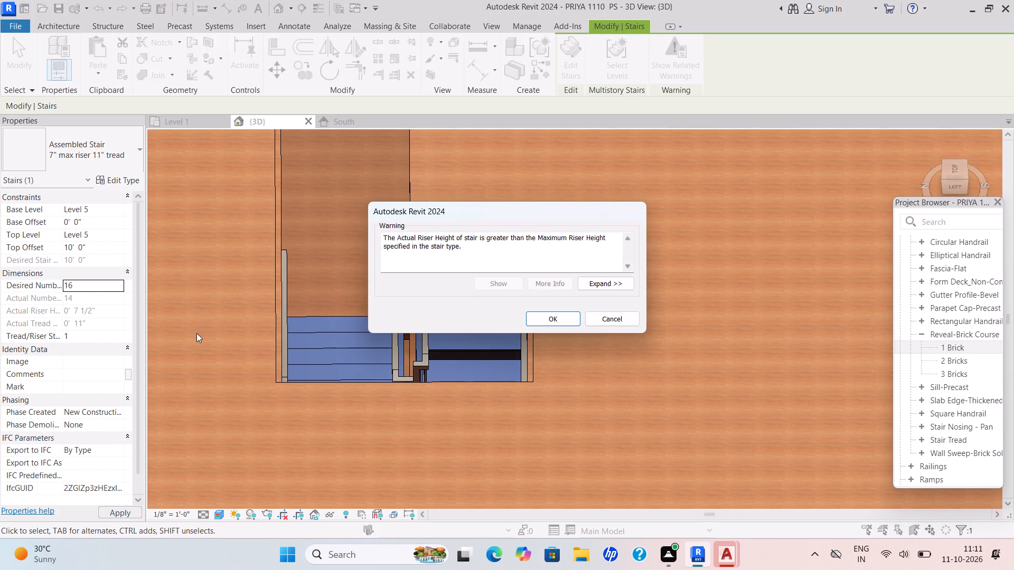
pyautogui.click(549, 316)
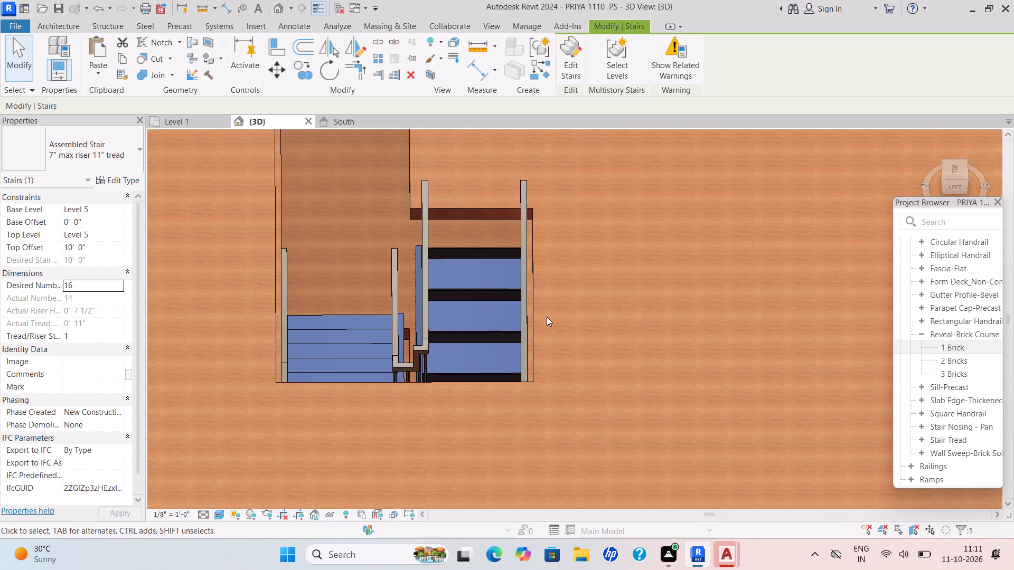
pyautogui.click(118, 284)
pyautogui.doubleClick(117, 288)
pyautogui.click(117, 288)
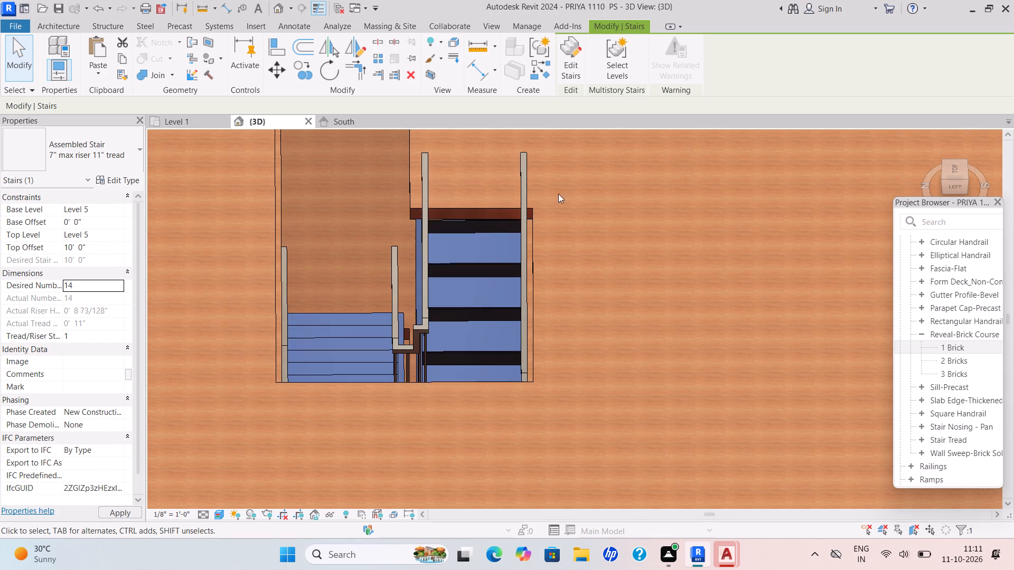
pyautogui.scroll(3, 490, 208)
pyautogui.scroll(-4, 489, 214)
pyautogui.scroll(1, 494, 218)
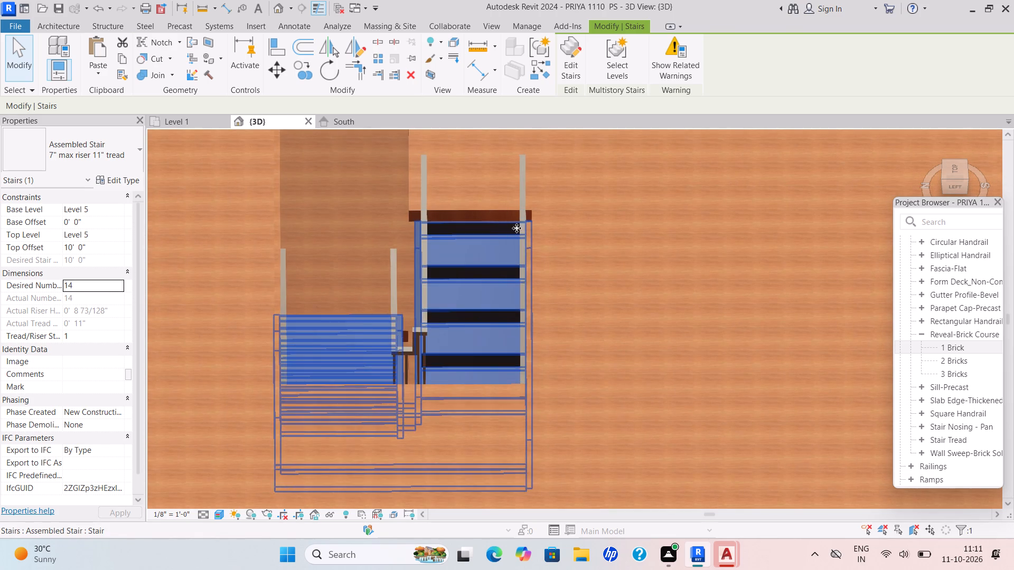
pyautogui.press('Escape')
# Inspect the top roof's stair opening and the building's upper storeys in 3D.
pyautogui.scroll(-2, 611, 253)
pyautogui.keyDown('shift'); pyautogui.moveTo(671, 325); pyautogui.dragTo(637, 361, button='middle'); pyautogui.keyUp('shift')
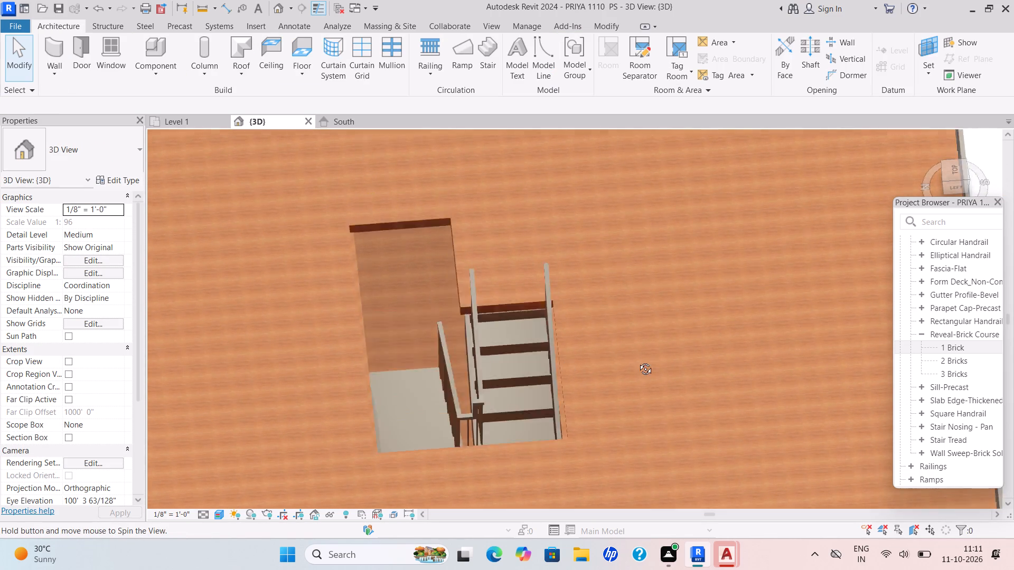
pyautogui.keyDown('shift'); pyautogui.moveTo(637, 361); pyautogui.dragTo(440, 329, button='middle'); pyautogui.keyUp('shift')
pyautogui.keyDown('shift'); pyautogui.scroll(-3, 604, 364); pyautogui.keyUp('shift')
pyautogui.moveTo(550, 359); pyautogui.dragTo(322, 334, button='middle')
pyautogui.keyDown('shift'); pyautogui.scroll(-1, 377, 351); pyautogui.keyUp('shift')
pyautogui.scroll(-7, 344, 330)
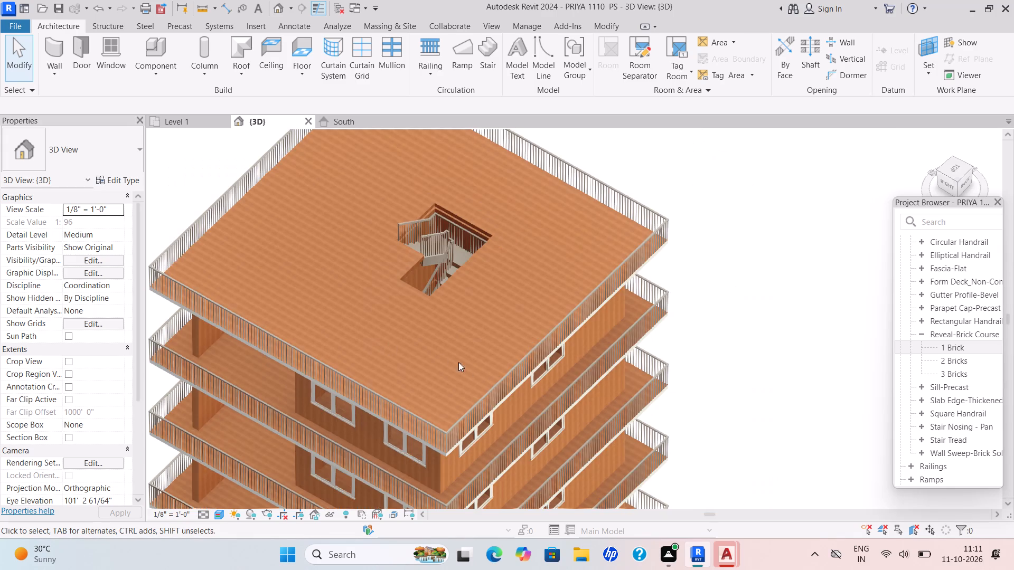
pyautogui.keyDown('shift'); pyautogui.moveTo(472, 378); pyautogui.dragTo(324, 278, button='middle'); pyautogui.keyUp('shift')
pyautogui.keyDown('shift'); pyautogui.scroll(-1, 330, 284); pyautogui.keyUp('shift')
pyautogui.scroll(-3, 343, 296)
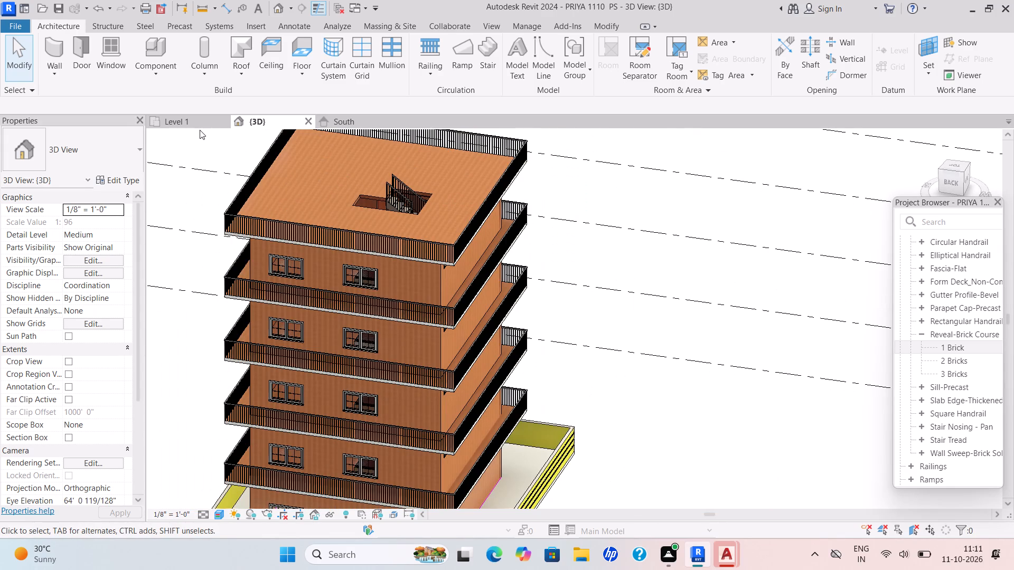
# Check the constraints and riser settings of the Level 1 stair in the Level 1 floor plan.
pyautogui.click(198, 123)
pyautogui.scroll(-5, 458, 189)
pyautogui.scroll(4, 378, 237)
pyautogui.scroll(2, 421, 174)
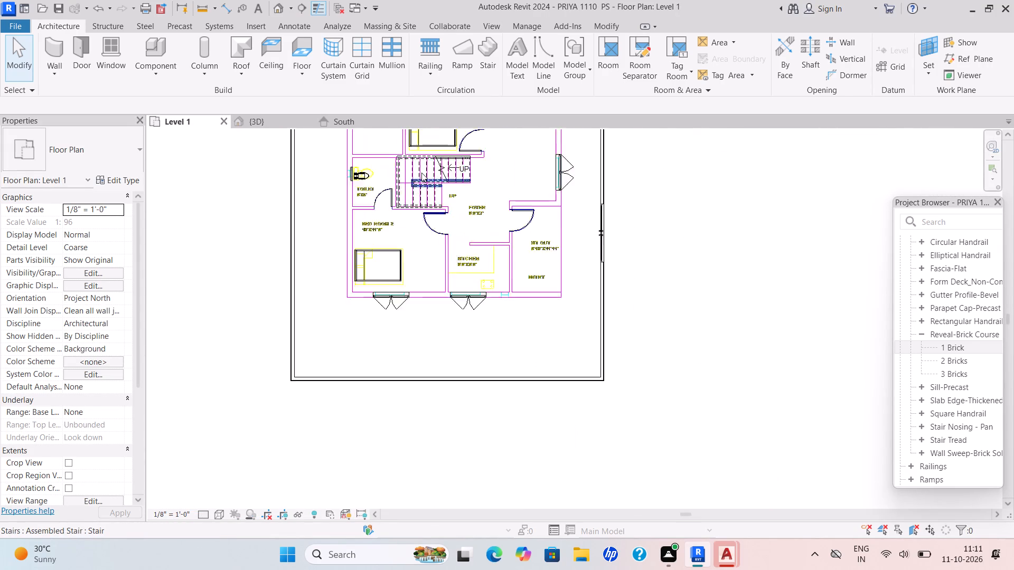
pyautogui.scroll(1, 421, 173)
pyautogui.click(422, 173)
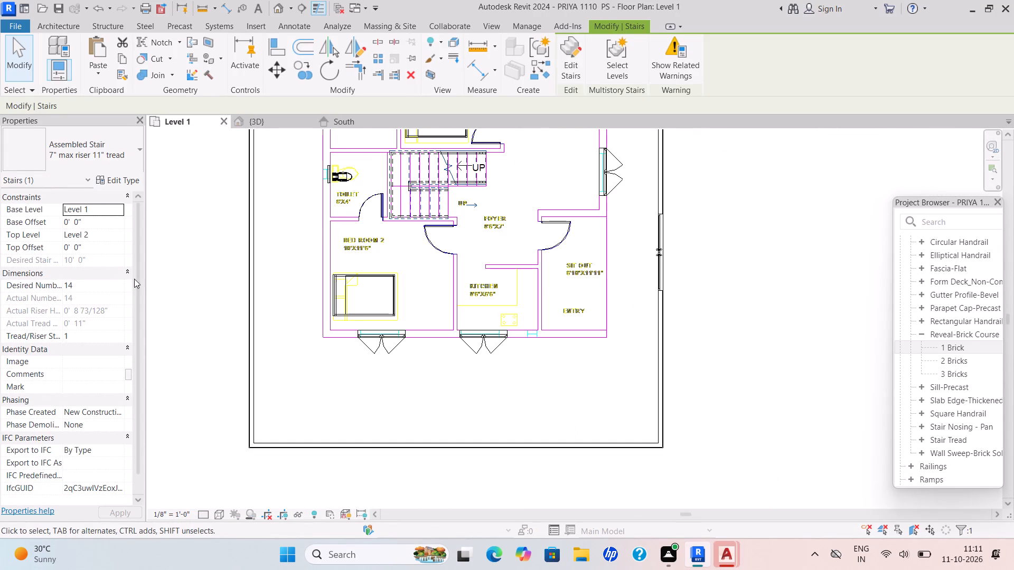
pyautogui.press('Escape')
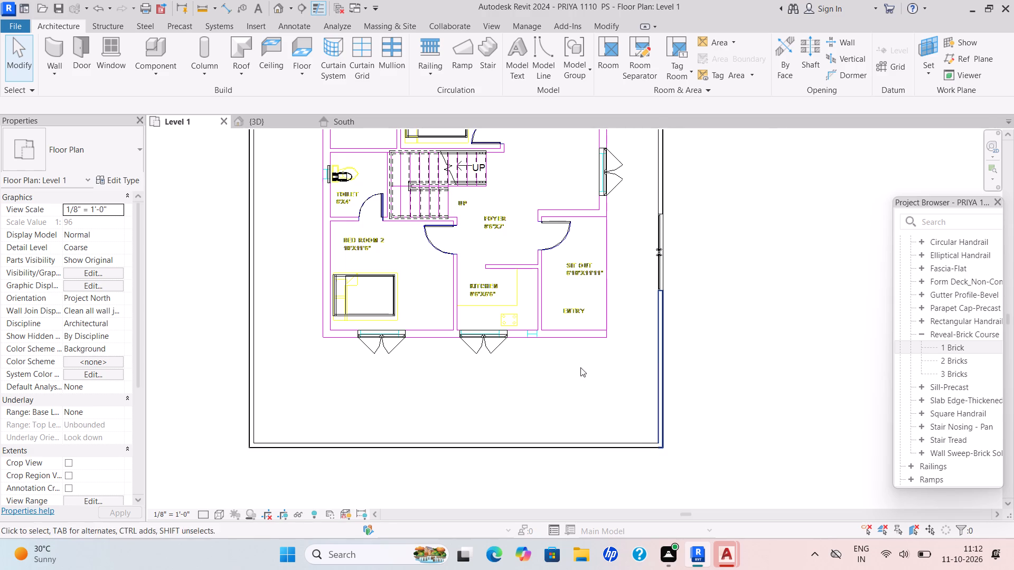
# Review the whole building and its compound wall in 3D, from the back around to the gate side.
pyautogui.click(281, 126)
pyautogui.scroll(-5, 474, 367)
pyautogui.scroll(1, 471, 366)
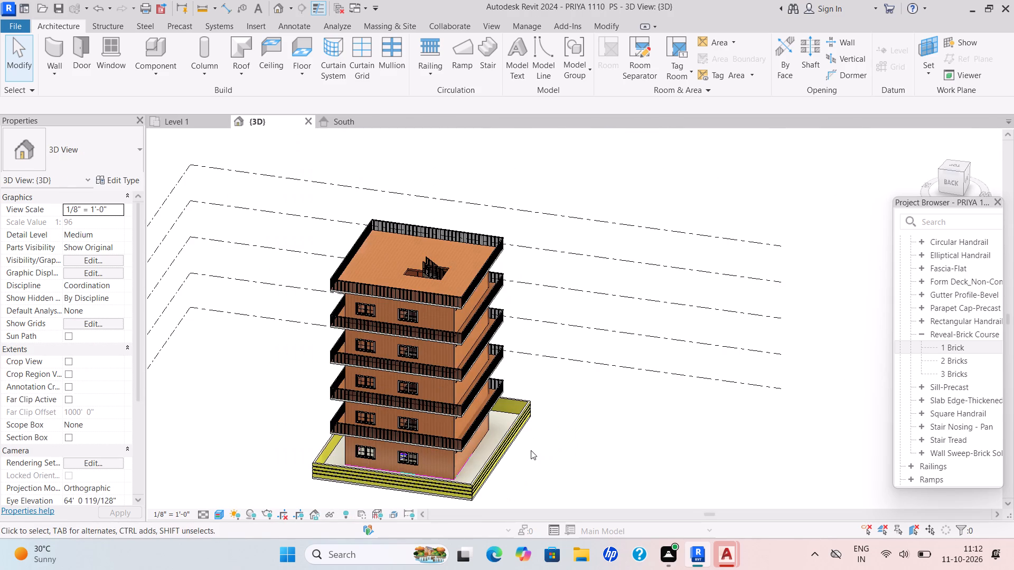
pyautogui.keyDown('shift'); pyautogui.moveTo(528, 458); pyautogui.dragTo(449, 424, button='middle'); pyautogui.keyUp('shift')
pyautogui.keyDown('shift'); pyautogui.moveTo(391, 476); pyautogui.dragTo(570, 423, button='middle'); pyautogui.keyUp('shift')
pyautogui.keyDown('shift'); pyautogui.scroll(1, 498, 473); pyautogui.keyUp('shift')
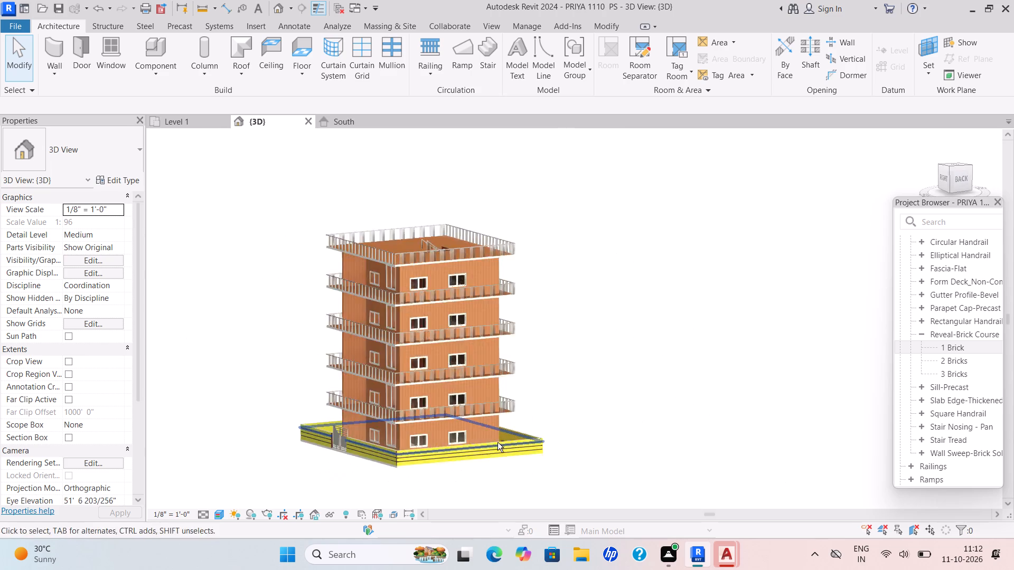
pyautogui.scroll(1, 486, 445)
pyautogui.keyDown('shift'); pyautogui.moveTo(484, 452); pyautogui.dragTo(529, 447, button='middle'); pyautogui.keyUp('shift')
pyautogui.keyDown('shift'); pyautogui.moveTo(466, 439); pyautogui.dragTo(560, 442, button='middle'); pyautogui.keyUp('shift')
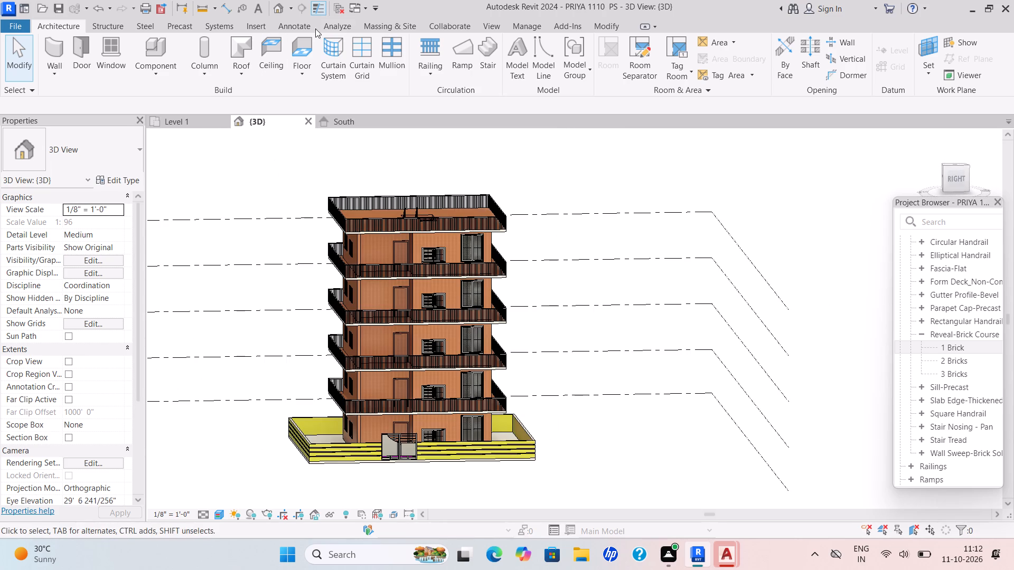
# Create a Grassland - 16" toposolid on Level 1 from a rectangle about 120' by 116' surrounding the walled plot.
pyautogui.click(391, 25)
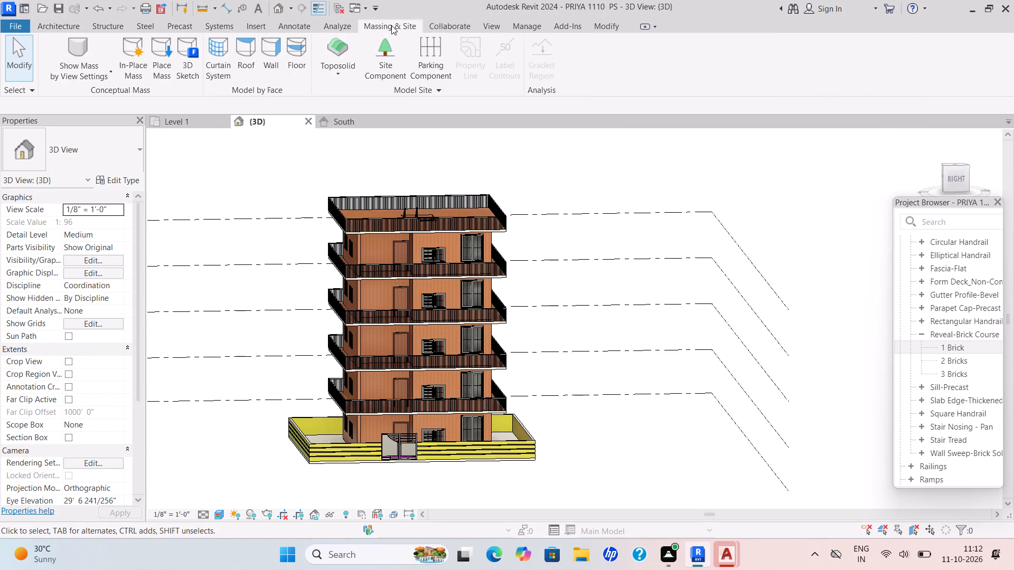
pyautogui.click(336, 55)
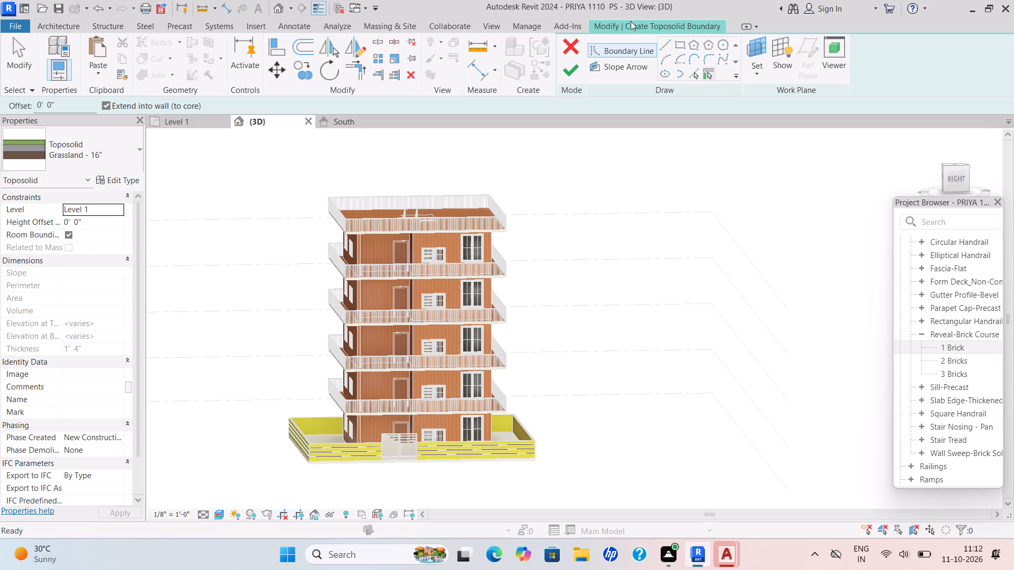
pyautogui.click(684, 44)
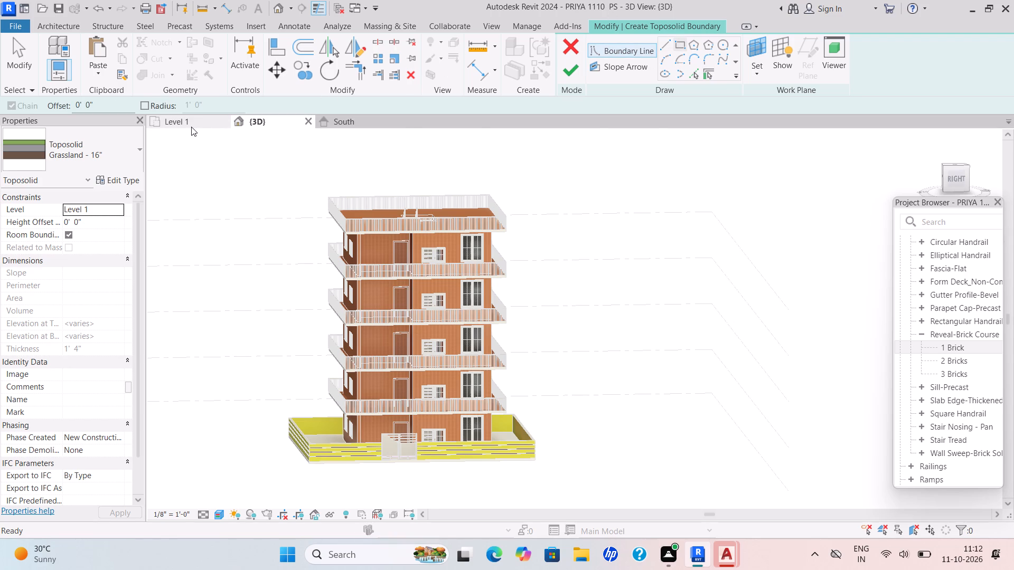
pyautogui.click(191, 127)
pyautogui.scroll(-9, 406, 162)
pyautogui.scroll(-3, 568, 277)
pyautogui.moveTo(569, 279); pyautogui.dragTo(581, 304, button='middle')
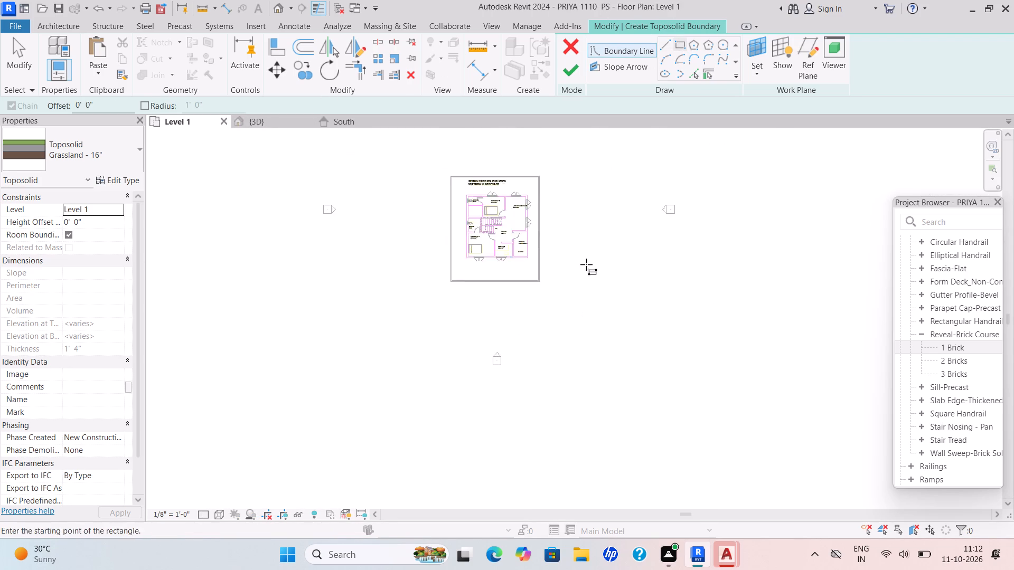
pyautogui.scroll(-2, 586, 264)
pyautogui.moveTo(586, 304); pyautogui.dragTo(589, 313, button='middle')
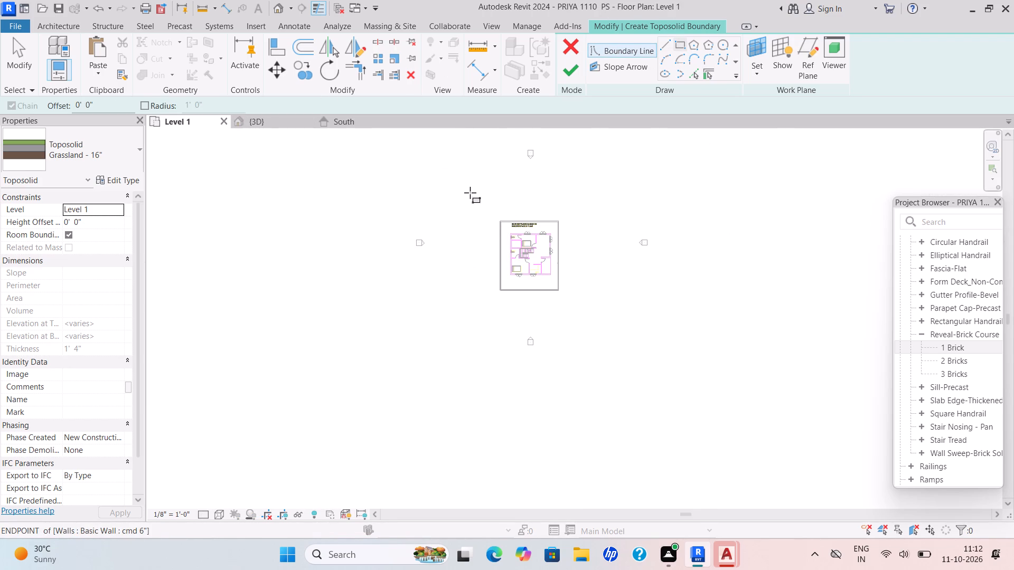
pyautogui.moveTo(456, 181); pyautogui.dragTo(467, 182)
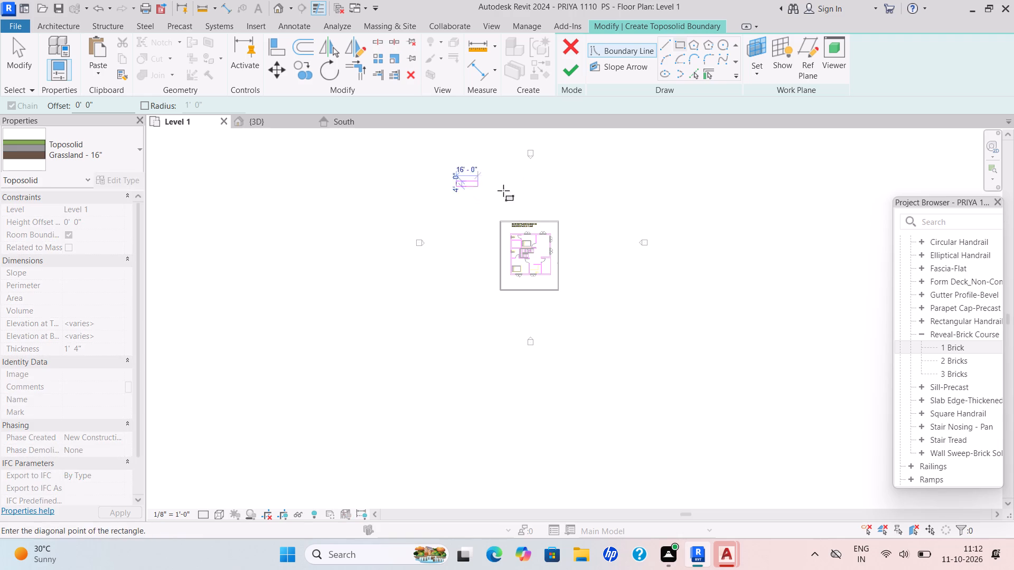
pyautogui.click(616, 336)
pyautogui.click(574, 66)
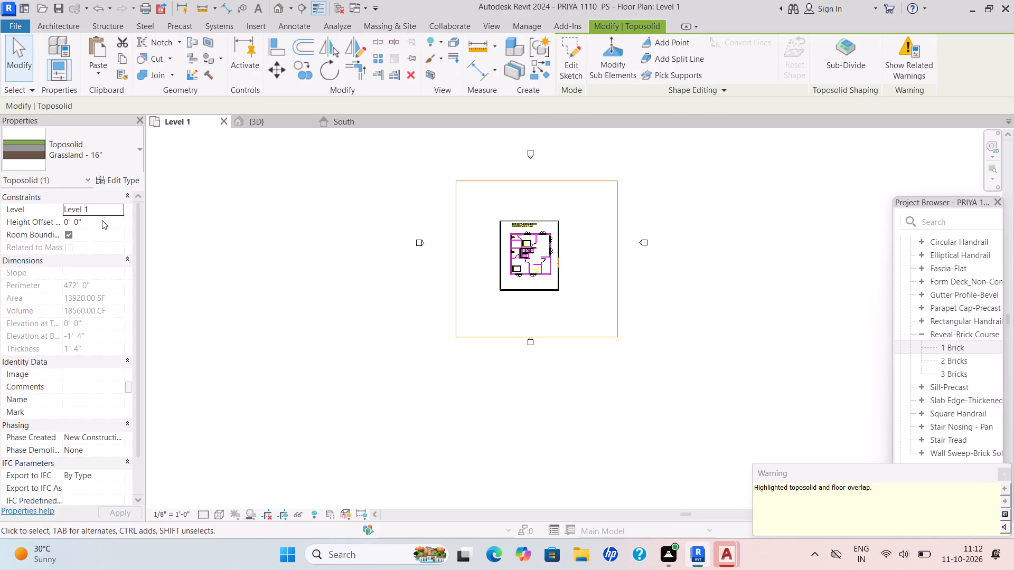
# Set the new toposolid's height offset from Level 1 to -6".
pyautogui.moveTo(99, 222); pyautogui.dragTo(72, 220)
pyautogui.moveTo(102, 218); pyautogui.dragTo(97, 222)
pyautogui.moveTo(92, 222); pyautogui.dragTo(51, 230)
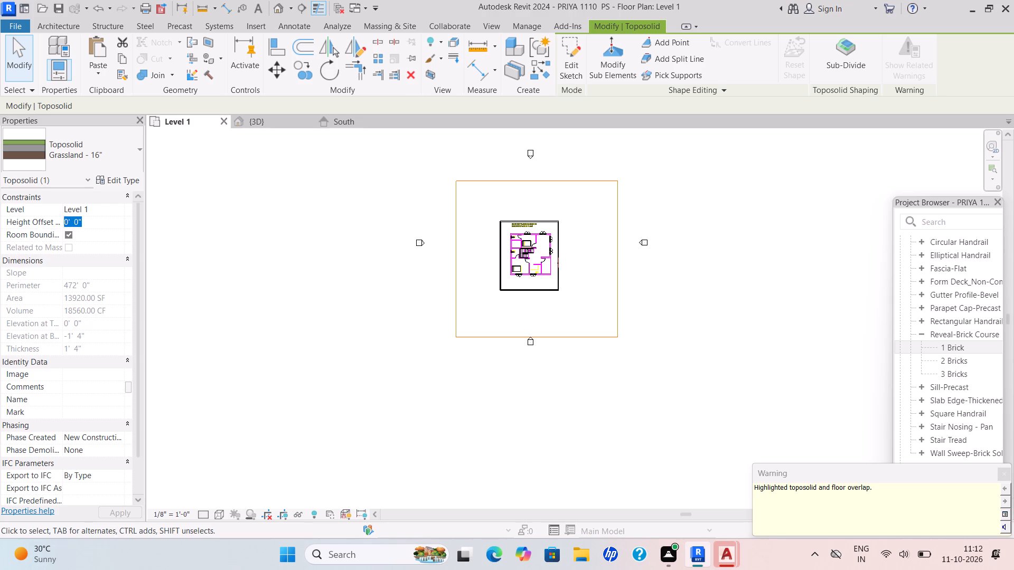
pyautogui.moveTo(51, 230); pyautogui.dragTo(39, 231)
pyautogui.press('BackSpace')
pyautogui.write('-6"')
pyautogui.press('Return')
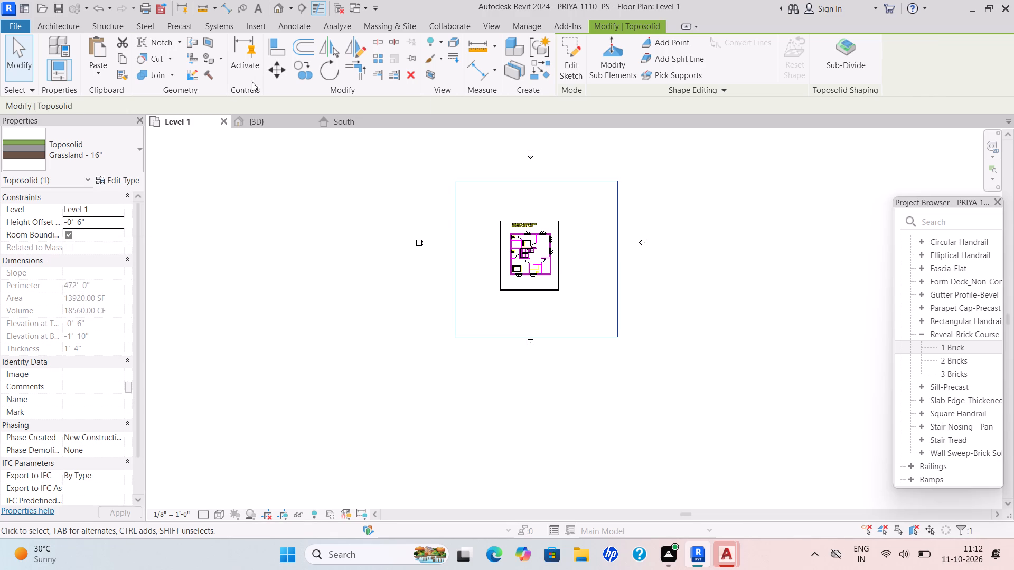
pyautogui.press('Escape')
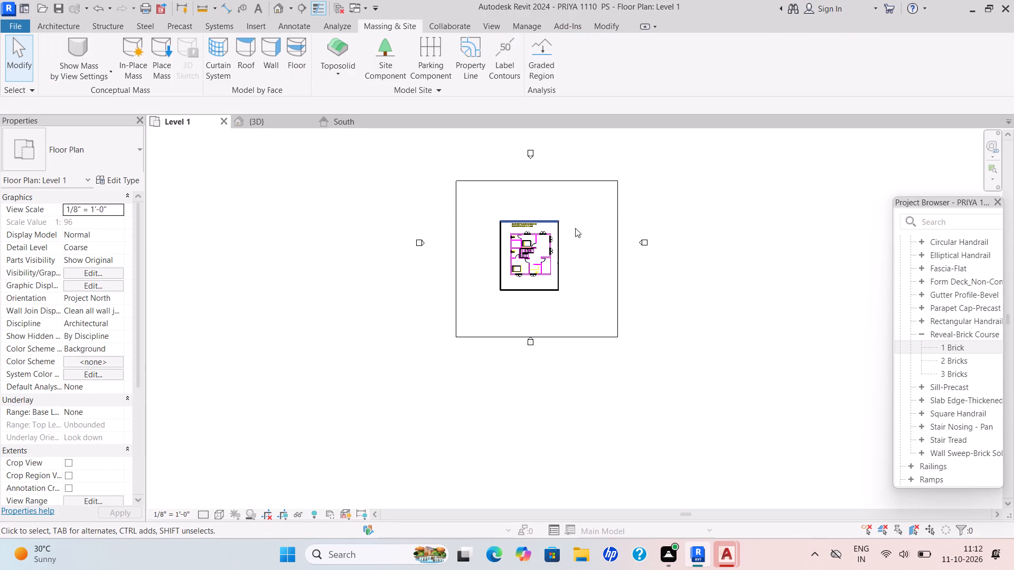
pyautogui.press('Escape')
# Start another sketched toposolid with a boundary rectangle about 120' by 24' along the ground's south edge.
pyautogui.click(335, 64)
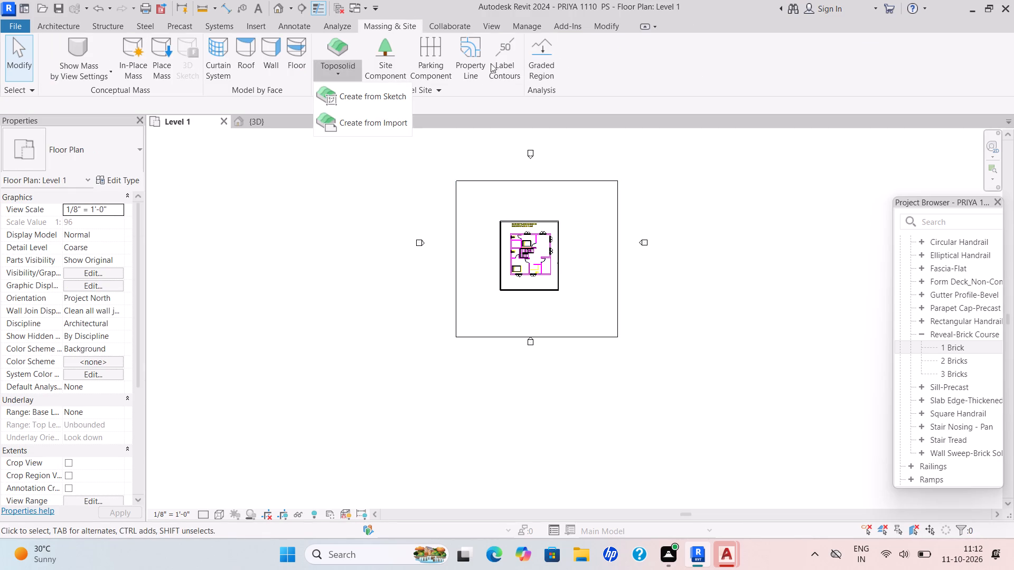
pyautogui.click(365, 93)
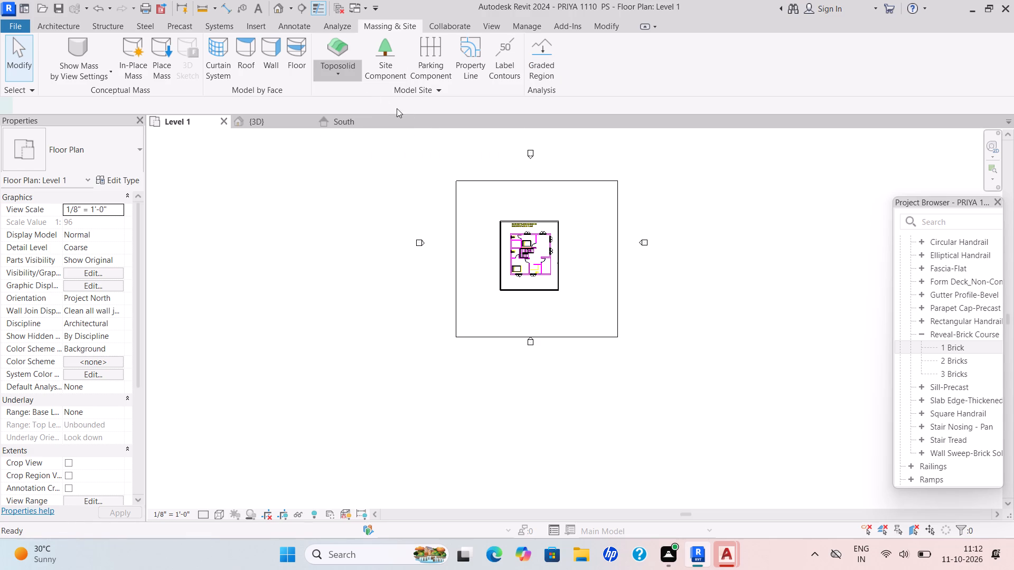
pyautogui.click(681, 42)
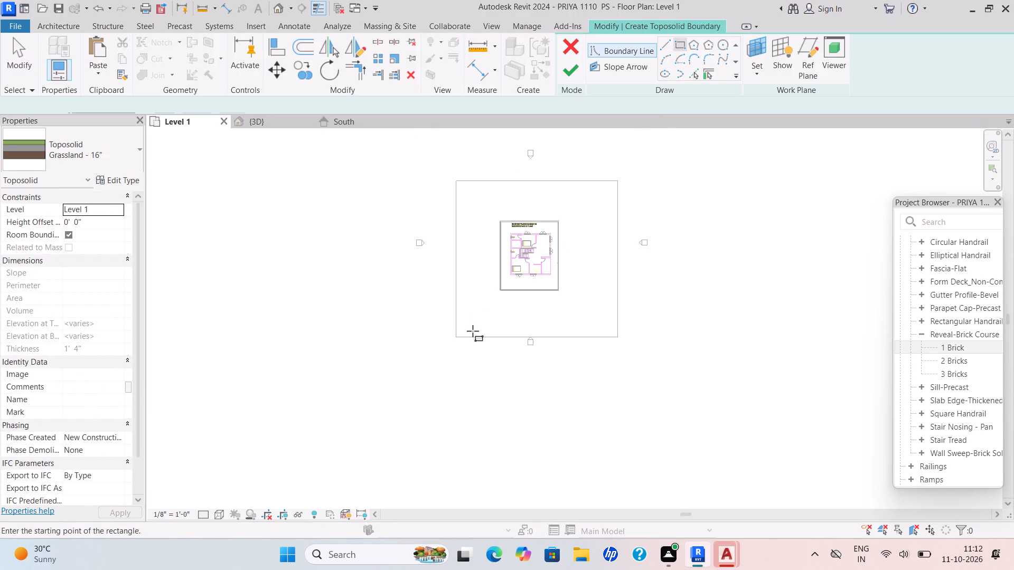
pyautogui.scroll(4, 472, 331)
pyautogui.click(447, 347)
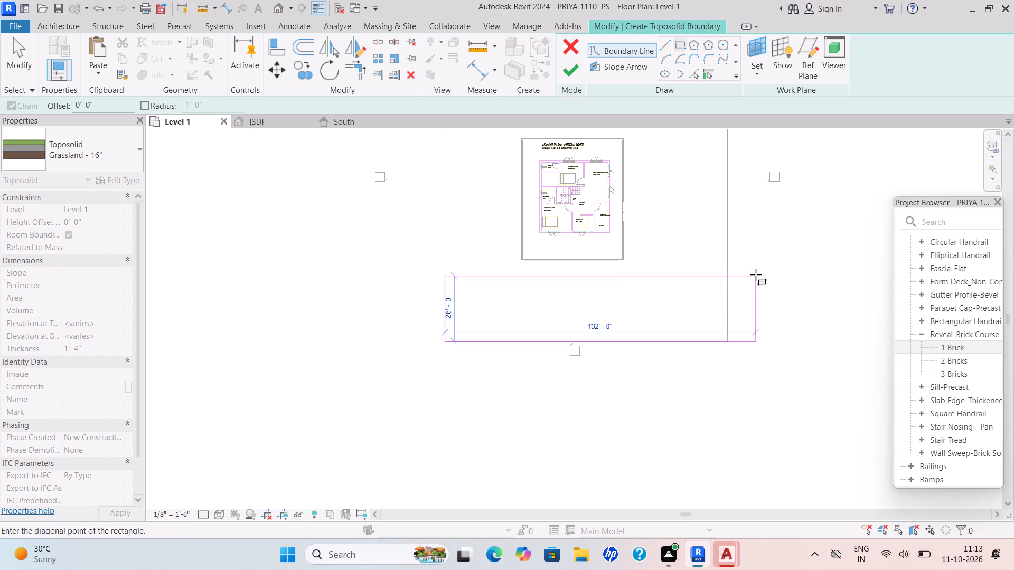
pyautogui.click(725, 286)
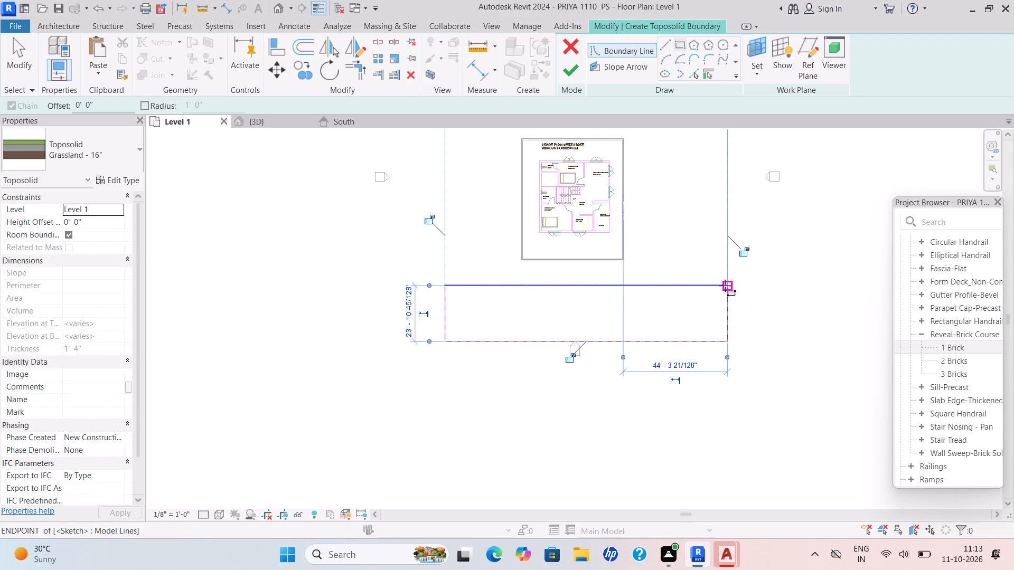
# Add a boundary rectangle about 29'-6" wide and 92' long along the ground's east edge, running from the south strip to the north edge.
pyautogui.click(684, 42)
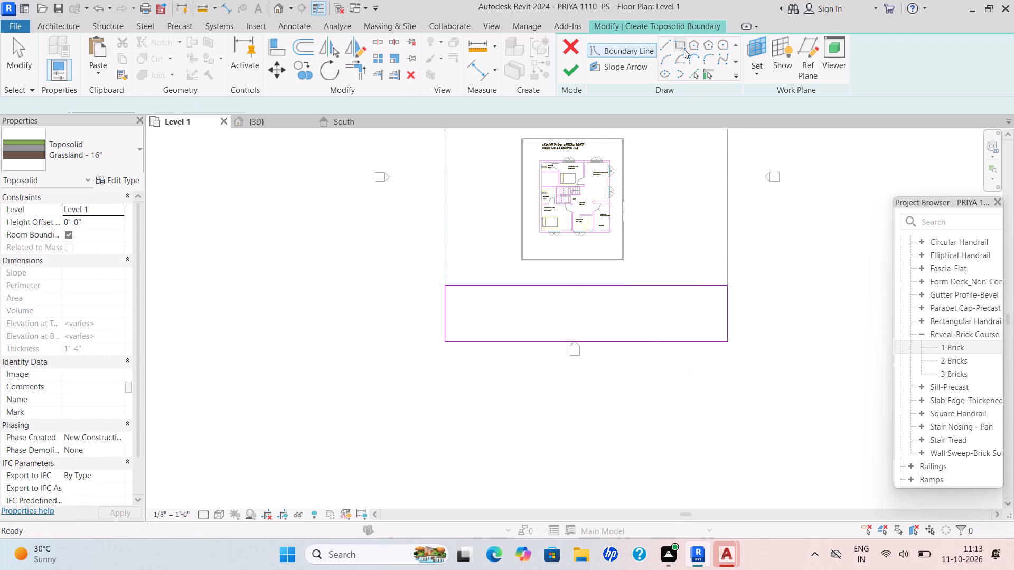
pyautogui.scroll(-2, 780, 215)
pyautogui.moveTo(784, 216); pyautogui.dragTo(653, 250, button='middle')
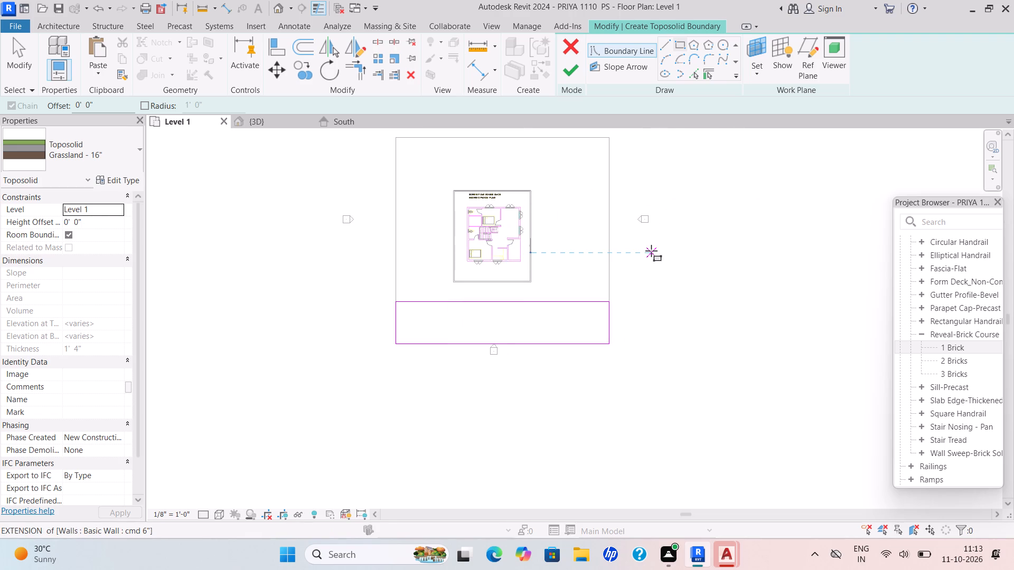
pyautogui.scroll(-1, 645, 262)
pyautogui.scroll(2, 644, 269)
pyautogui.click(605, 306)
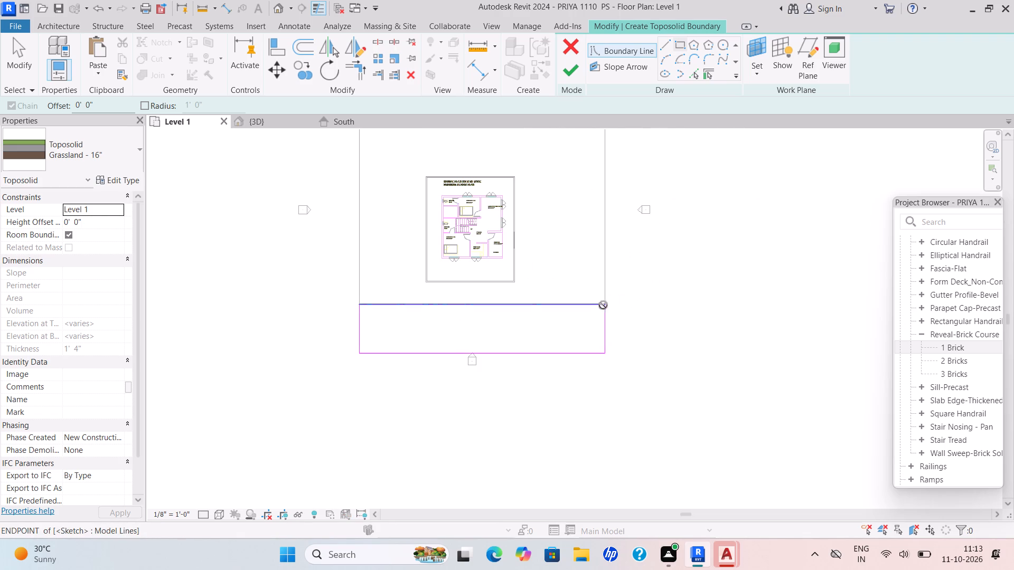
pyautogui.moveTo(554, 175); pyautogui.dragTo(514, 239, button='middle')
pyautogui.scroll(-3, 514, 238)
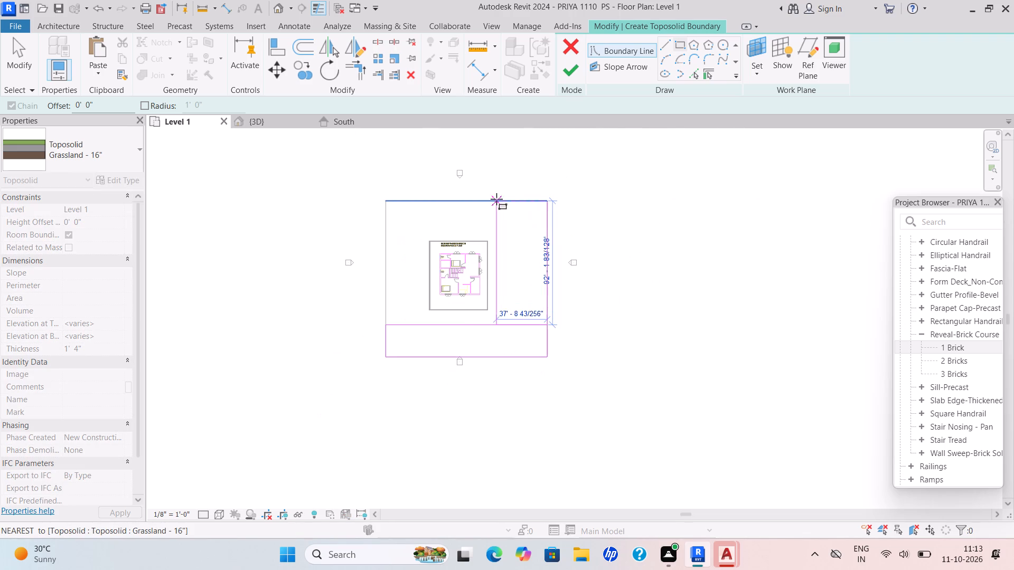
pyautogui.scroll(4, 508, 199)
pyautogui.click(508, 199)
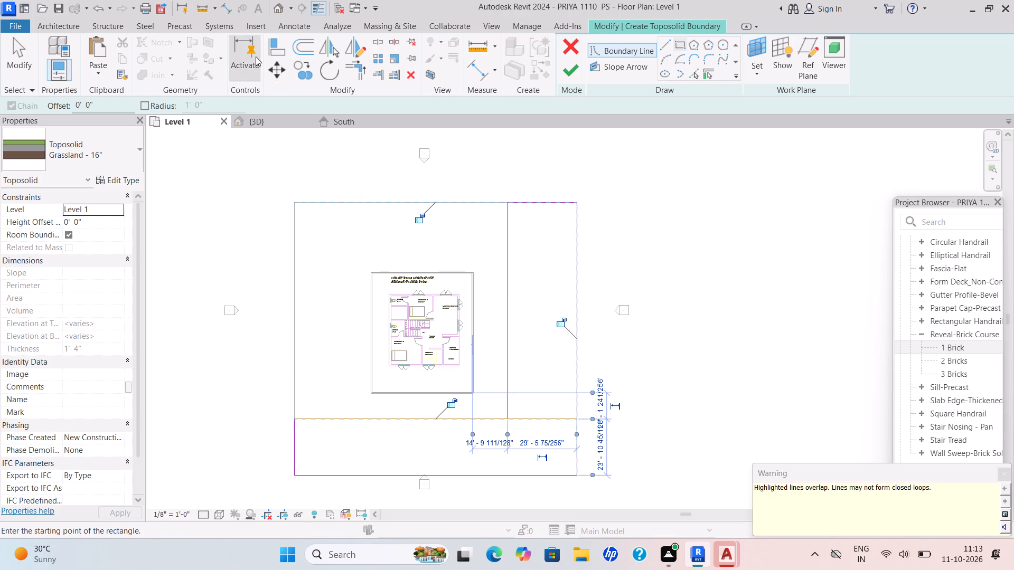
# Trim the two strips at their inner corner, delete the leftover line between them, and finish the L-shaped Grassland - 16" toposolid.
pyautogui.click(358, 81)
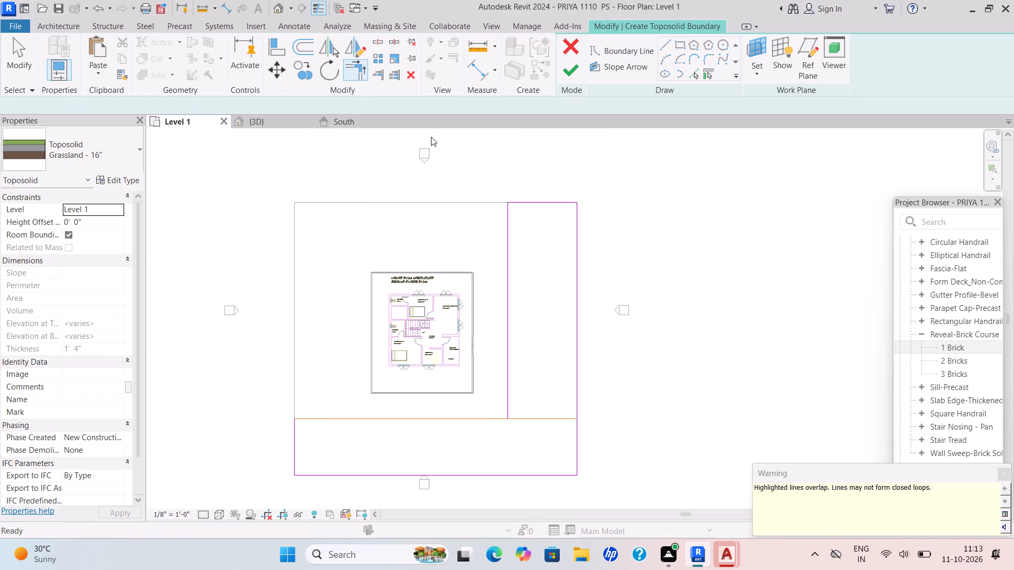
pyautogui.scroll(4, 493, 427)
pyautogui.click(491, 411)
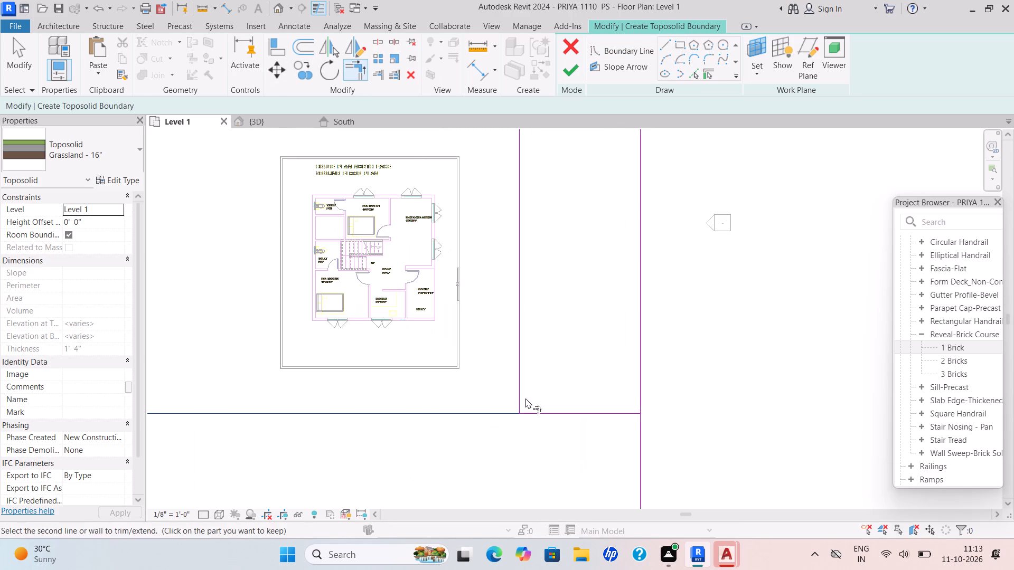
pyautogui.click(523, 398)
pyautogui.click(615, 417)
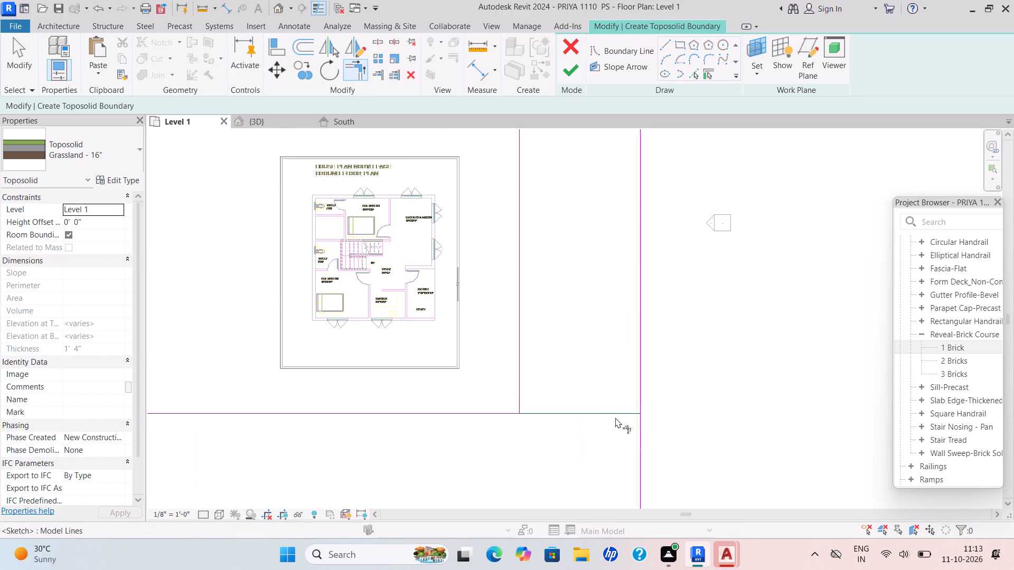
pyautogui.click(615, 417)
pyautogui.press('Delete')
pyautogui.press('Delete')
pyautogui.click(614, 416)
pyautogui.press('Delete')
pyautogui.click(614, 416)
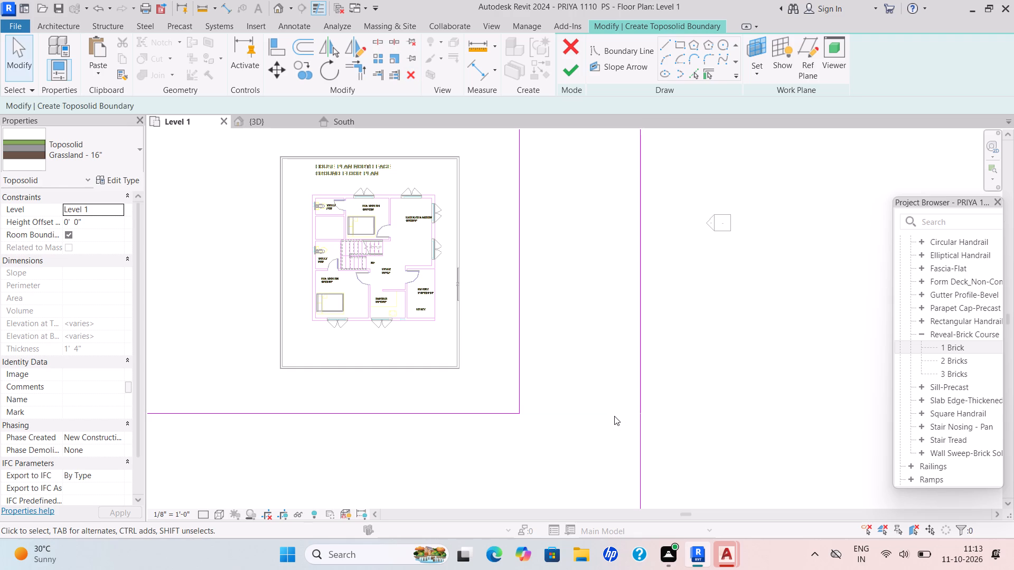
pyautogui.click(569, 81)
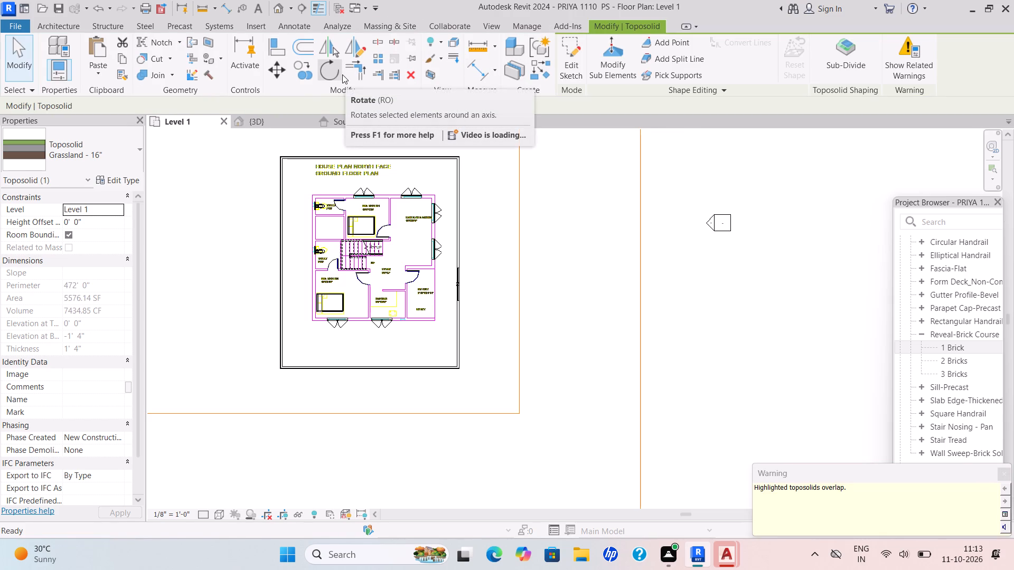
# In the 3D view, paint the top face of the L-shaped toposolid strip with the Analytical Floor material.
pyautogui.click(262, 121)
pyautogui.scroll(-2, 311, 173)
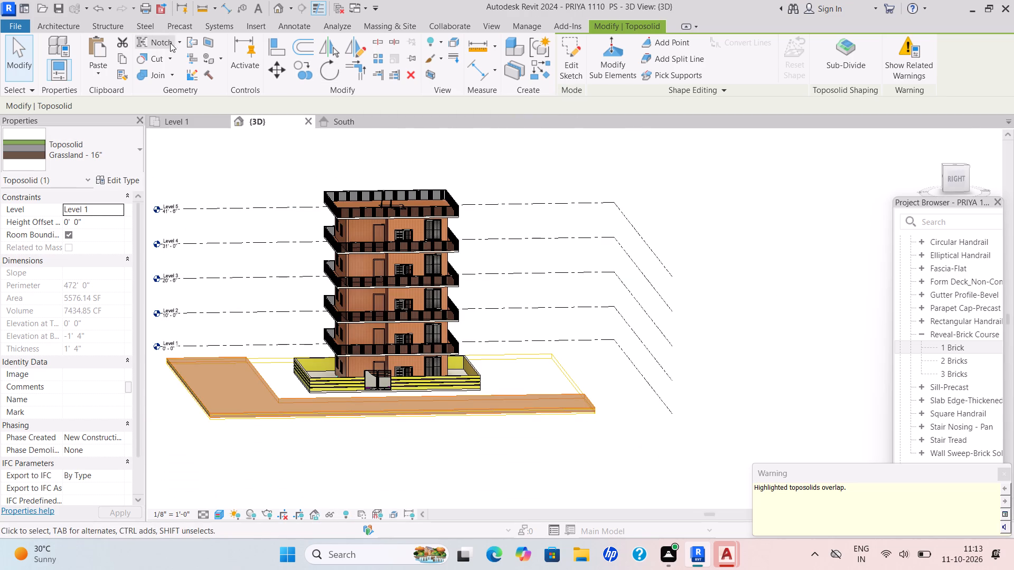
pyautogui.click(221, 56)
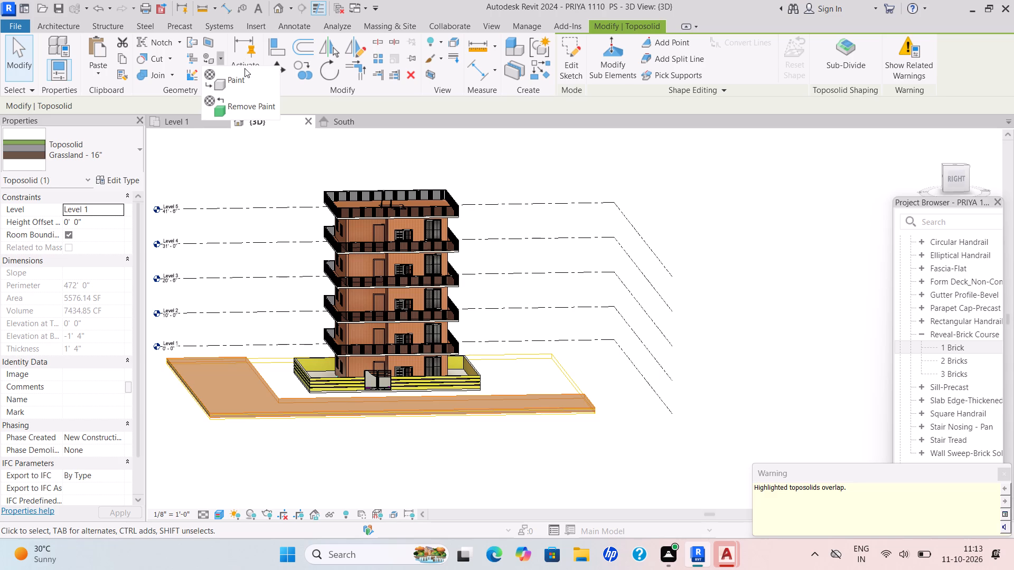
pyautogui.click(243, 80)
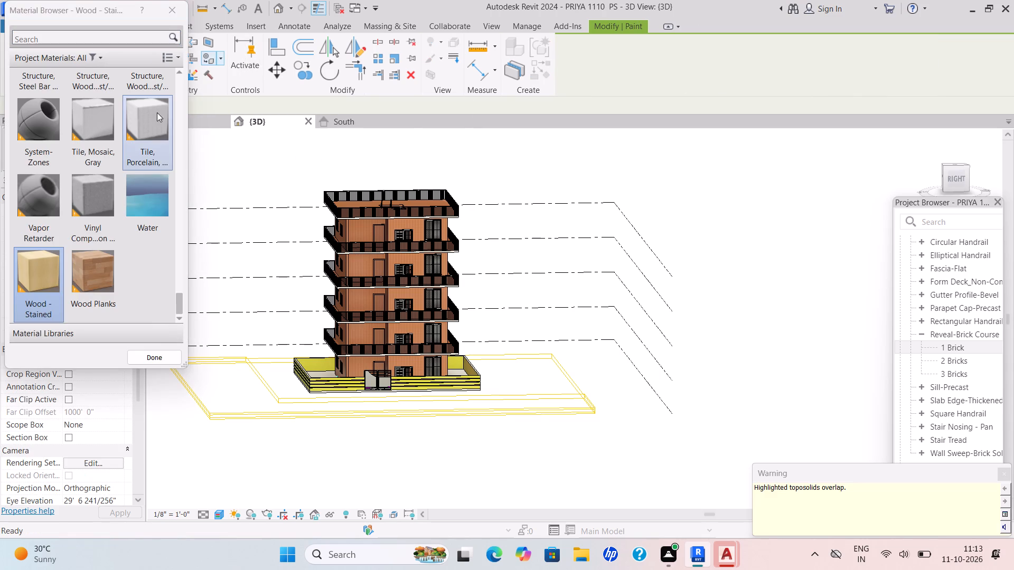
pyautogui.scroll(12, 132, 126)
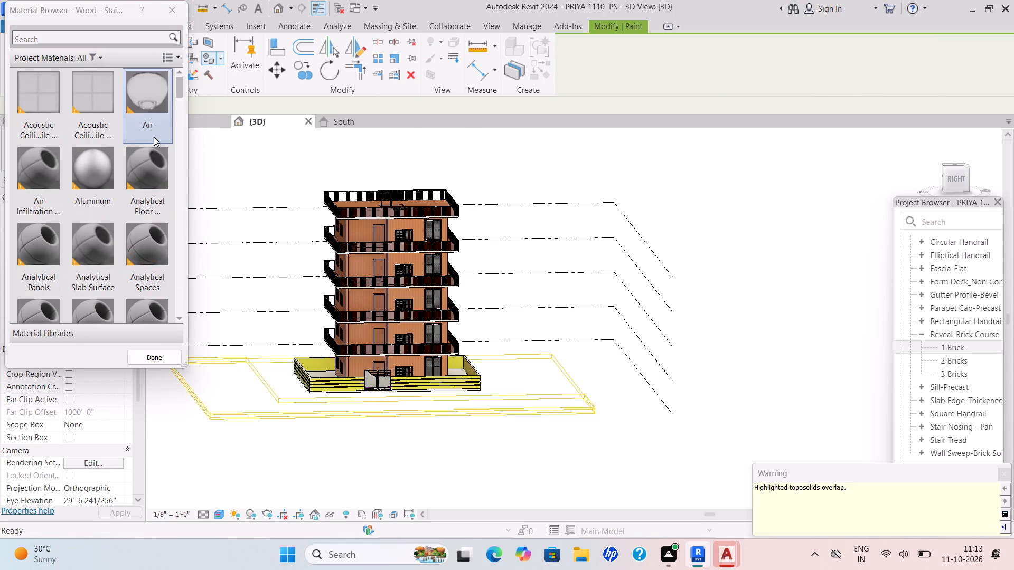
pyautogui.click(155, 169)
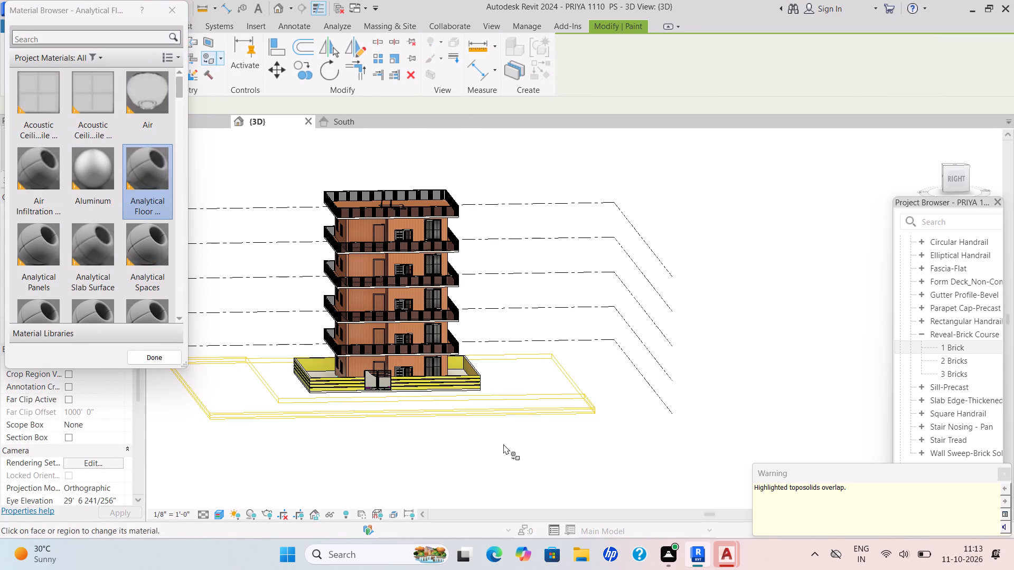
pyautogui.scroll(3, 251, 402)
pyautogui.click(251, 402)
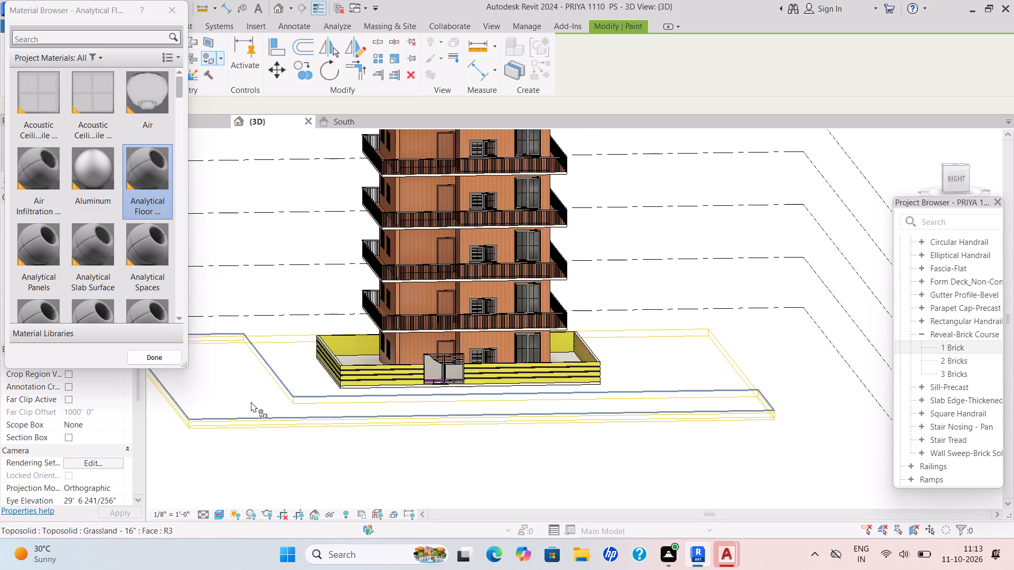
pyautogui.scroll(-4, 268, 376)
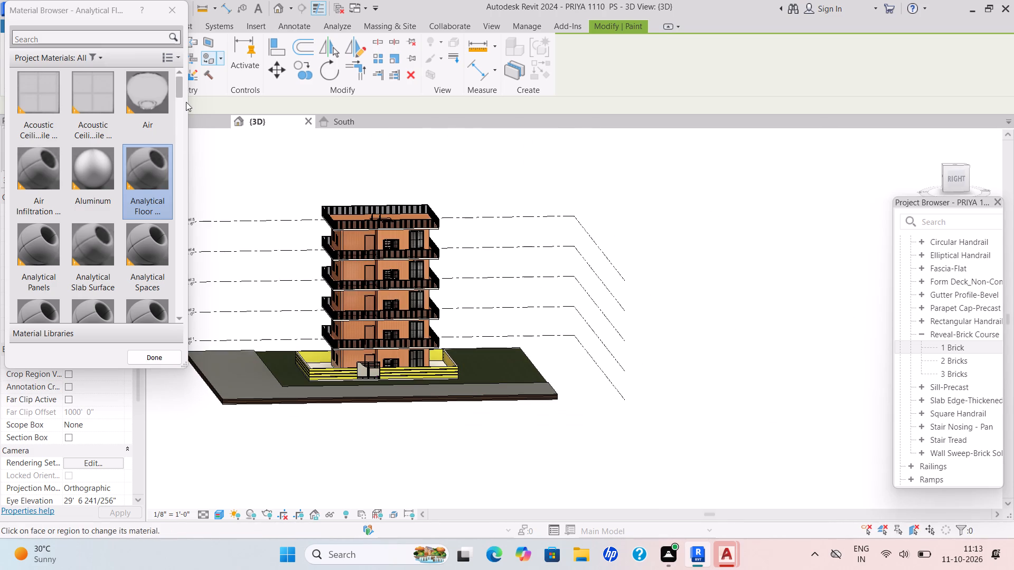
pyautogui.click(177, 7)
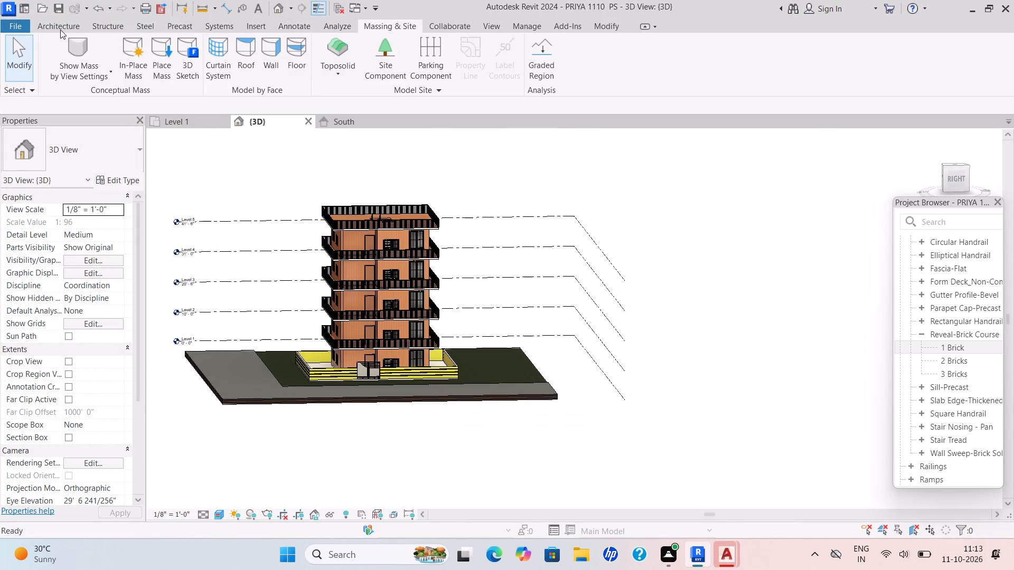
# Examine the painted L-shaped strip, the grass ground and the walled house from several sides in 3D.
pyautogui.click(62, 23)
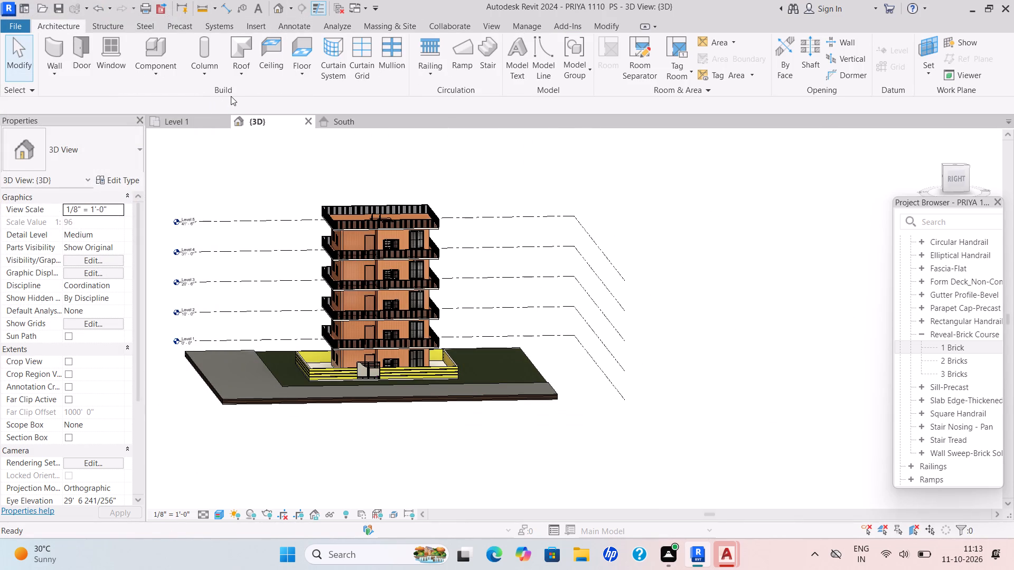
pyautogui.scroll(-2, 478, 174)
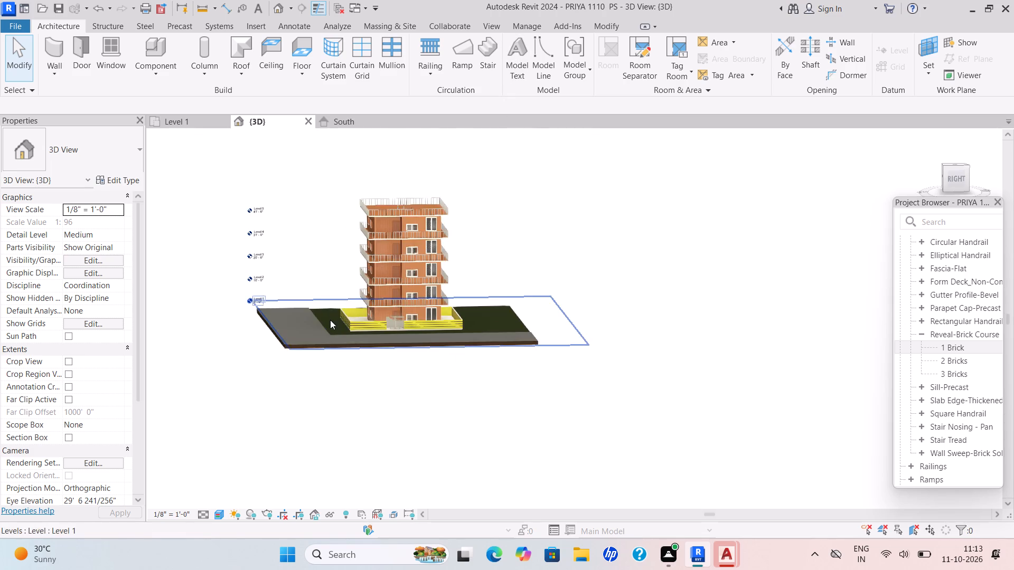
pyautogui.keyDown('shift'); pyautogui.moveTo(351, 351); pyautogui.dragTo(555, 377, button='middle'); pyautogui.keyUp('shift')
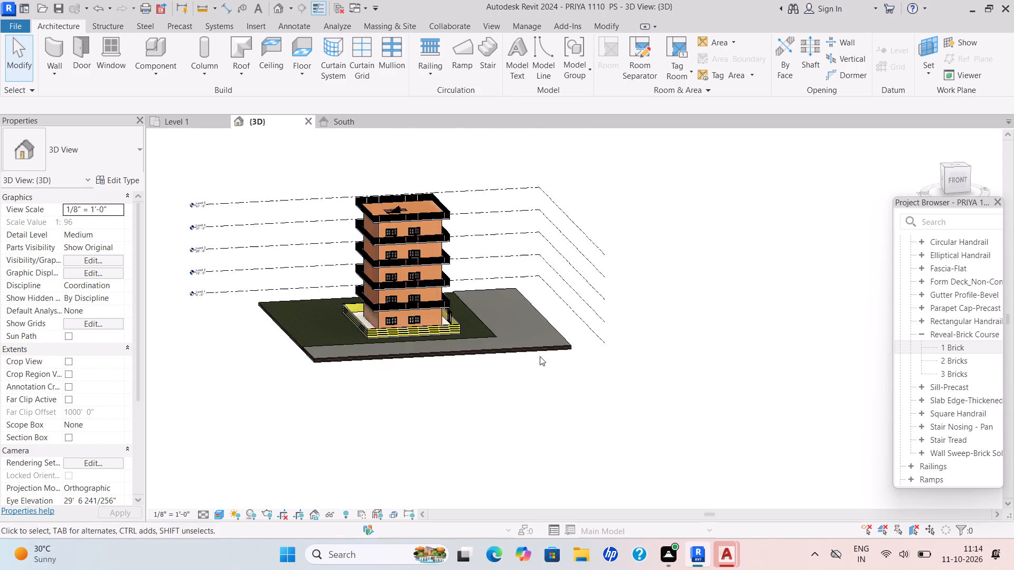
pyautogui.keyDown('shift'); pyautogui.moveTo(519, 381); pyautogui.dragTo(503, 405, button='middle'); pyautogui.keyUp('shift')
pyautogui.keyDown('shift'); pyautogui.moveTo(487, 387); pyautogui.dragTo(473, 424, button='middle'); pyautogui.keyUp('shift')
pyautogui.keyDown('shift'); pyautogui.scroll(1, 473, 424); pyautogui.keyUp('shift')
pyautogui.moveTo(476, 364); pyautogui.dragTo(435, 368, button='middle')
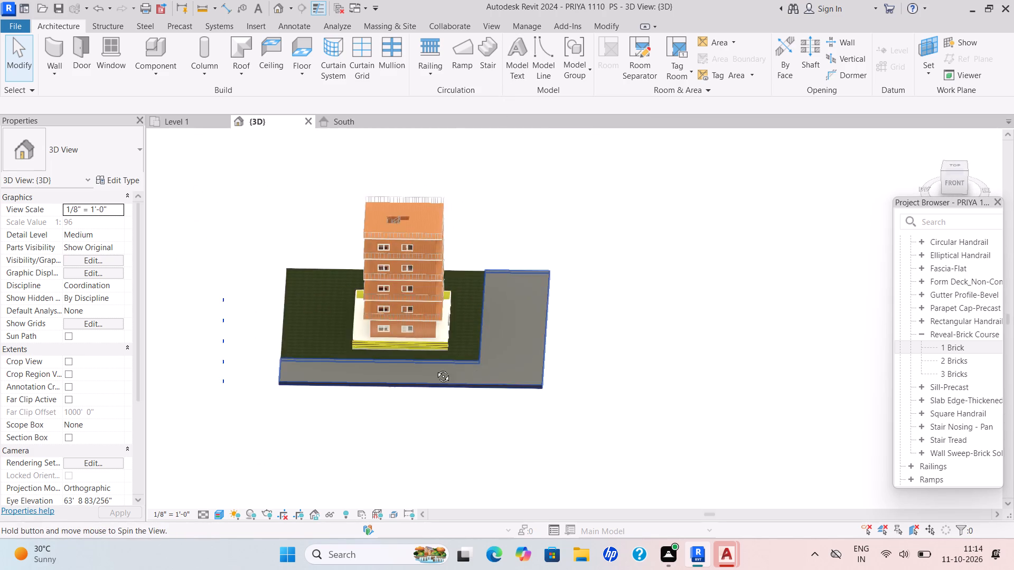
pyautogui.moveTo(435, 368); pyautogui.dragTo(388, 353, button='middle')
pyautogui.keyDown('shift'); pyautogui.scroll(1, 395, 356); pyautogui.keyUp('shift')
pyautogui.moveTo(456, 335); pyautogui.dragTo(354, 357, button='middle')
pyautogui.scroll(5, 389, 350)
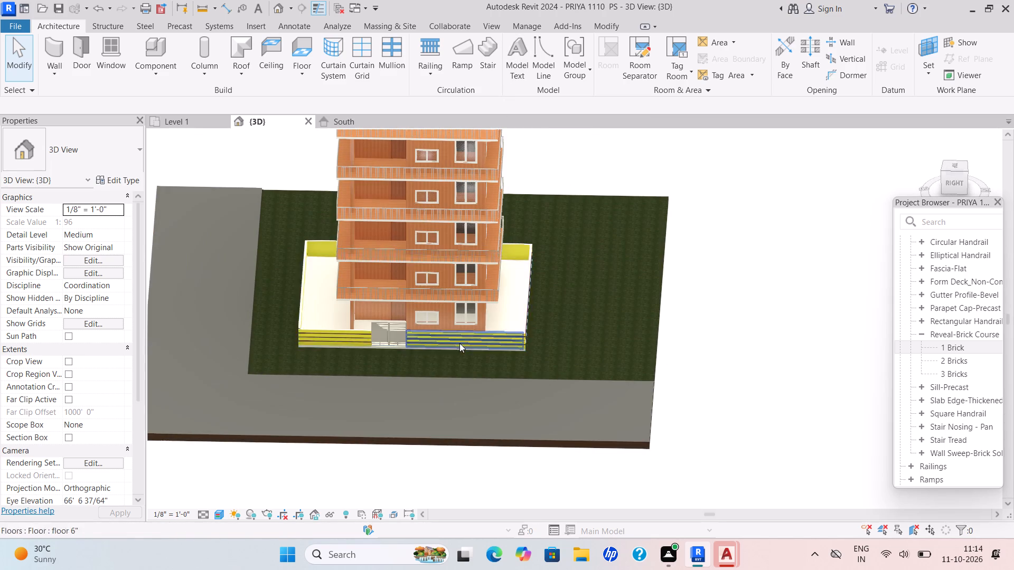
pyautogui.moveTo(506, 348); pyautogui.dragTo(632, 351, button='middle')
pyautogui.keyDown('shift'); pyautogui.moveTo(639, 350); pyautogui.dragTo(647, 331, button='middle'); pyautogui.keyUp('shift')
pyautogui.keyDown('shift'); pyautogui.scroll(1, 639, 345); pyautogui.keyUp('shift')
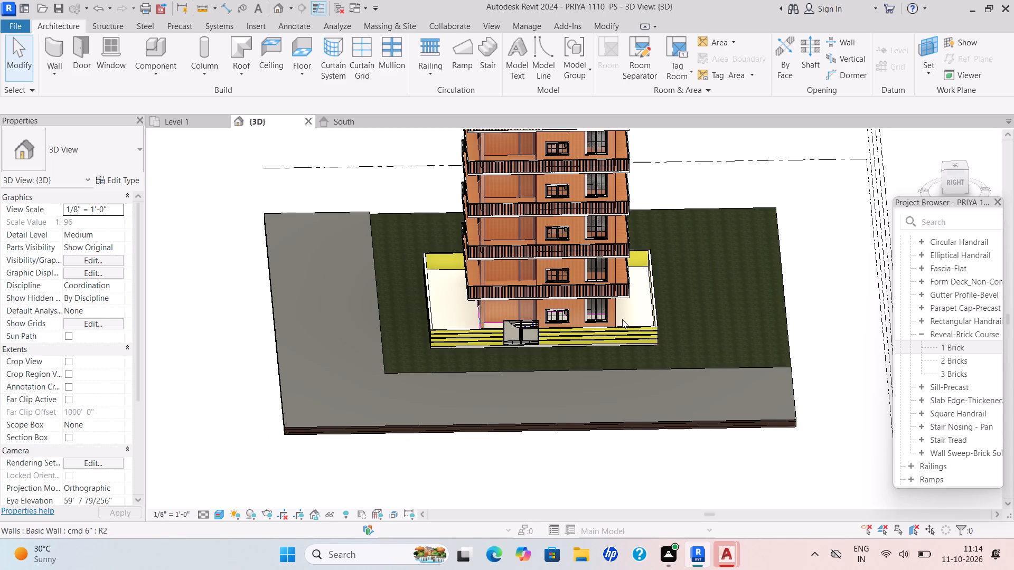
pyautogui.scroll(1, 622, 319)
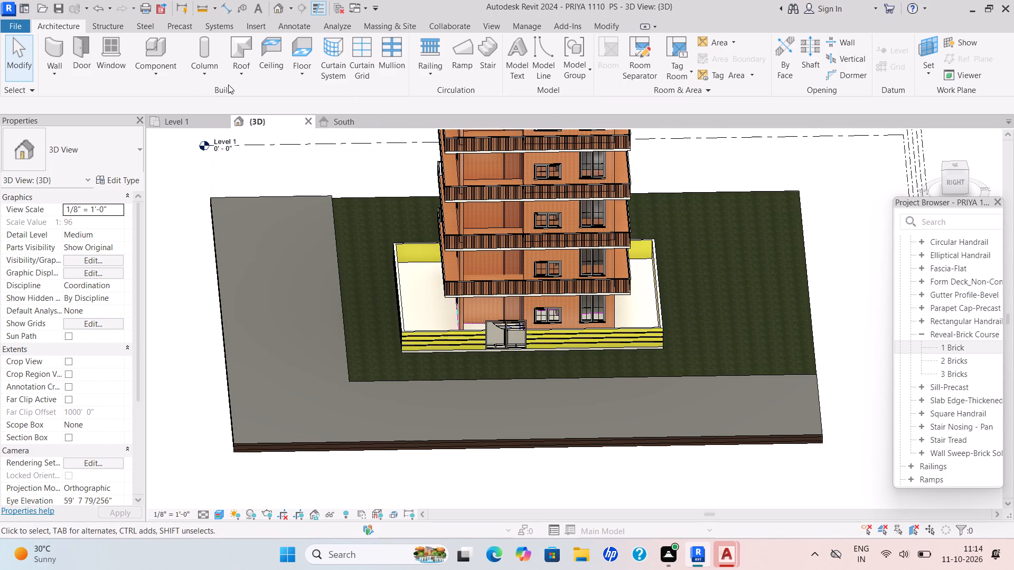
# Load the 2012 Porsche 911 Carrera S family from the cars folder and place one car beyond the ground's southwest corner.
pyautogui.click(164, 72)
pyautogui.click(171, 93)
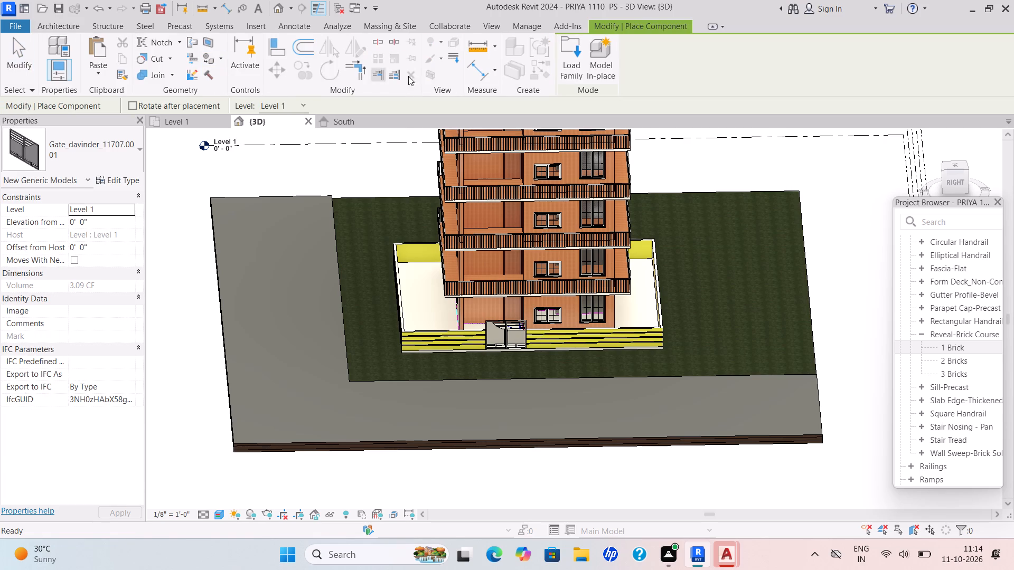
pyautogui.doubleClick(569, 60)
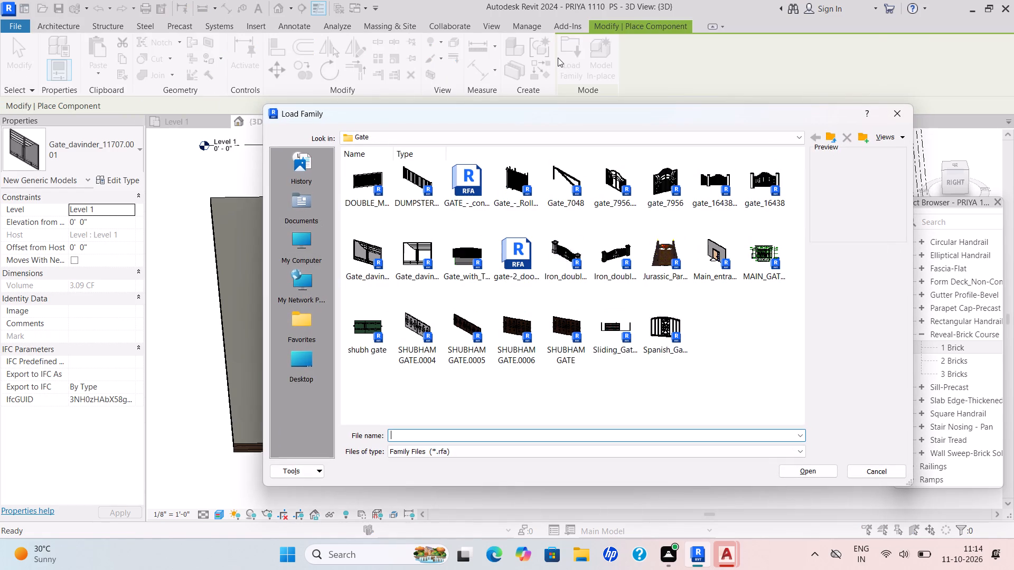
pyautogui.click(801, 137)
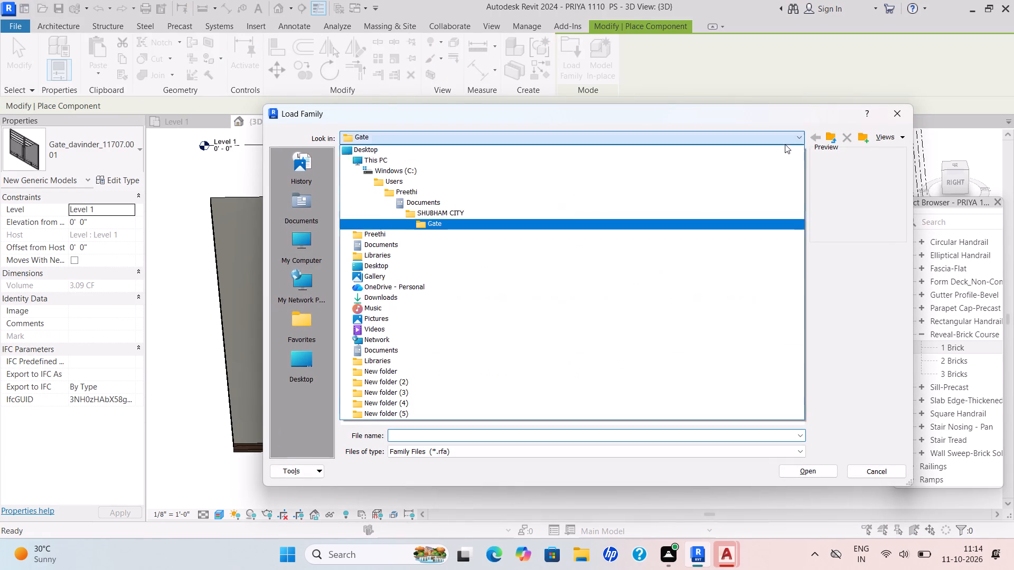
pyautogui.click(612, 216)
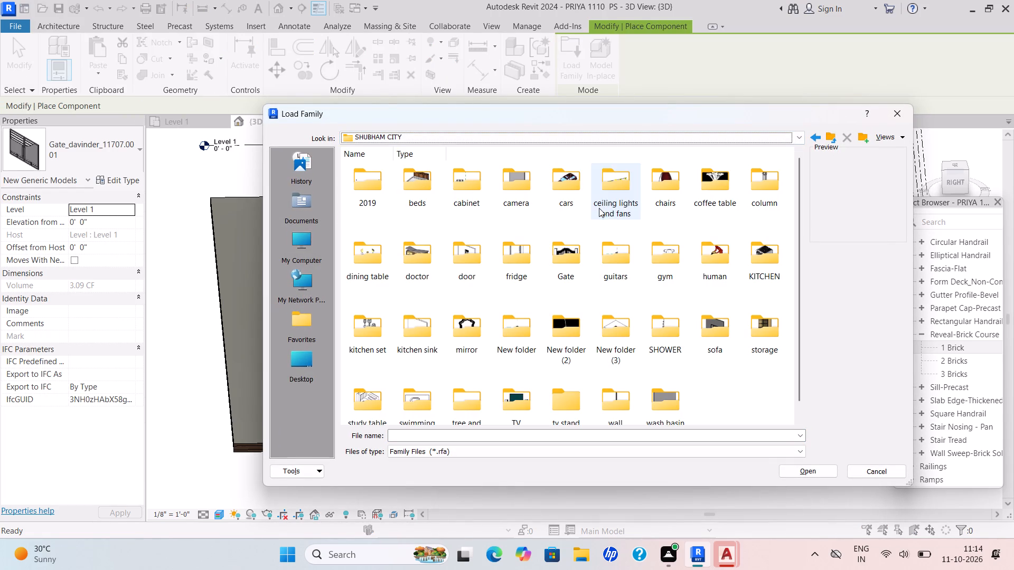
pyautogui.scroll(-4, 550, 246)
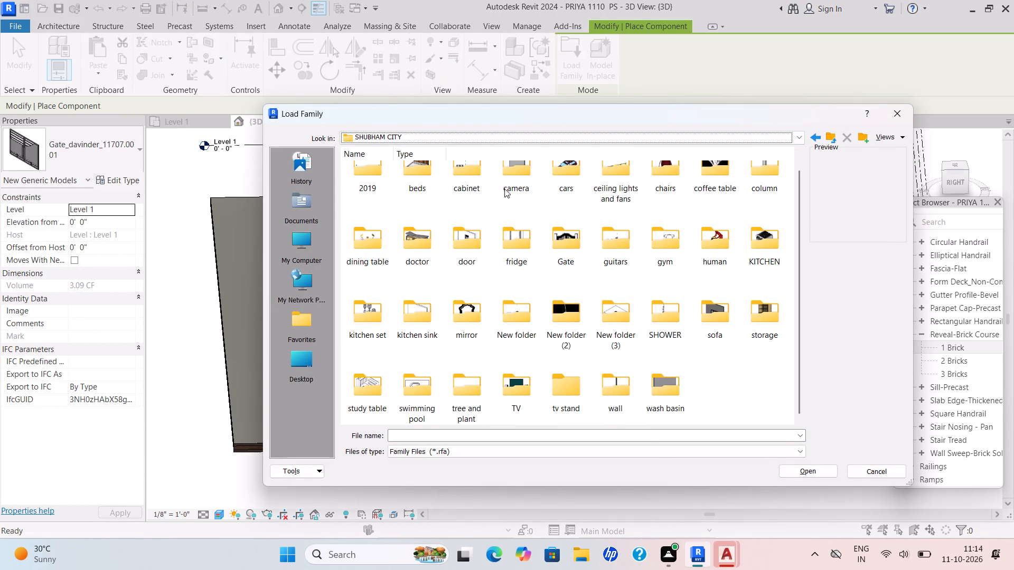
pyautogui.doubleClick(572, 184)
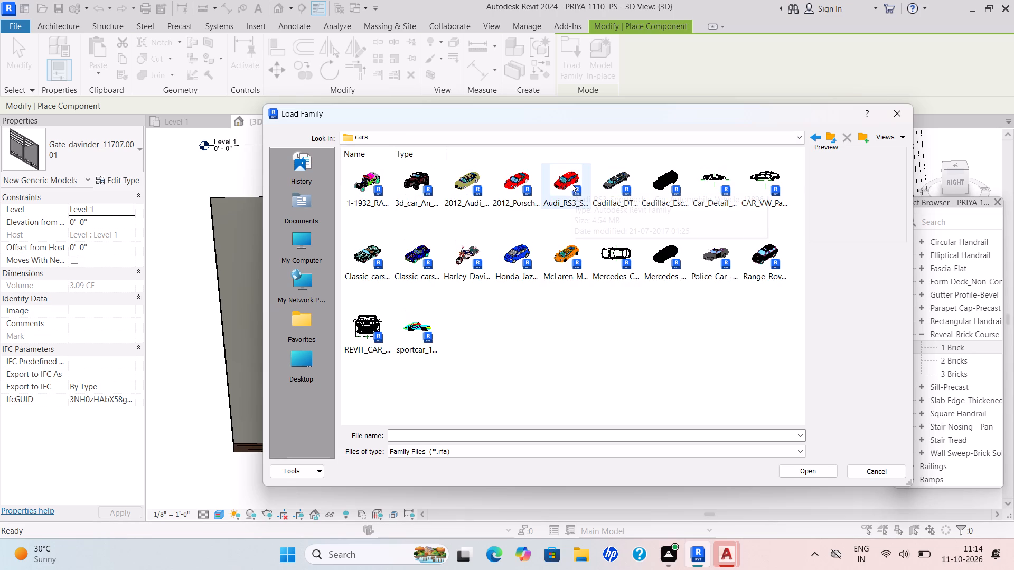
pyautogui.click(525, 202)
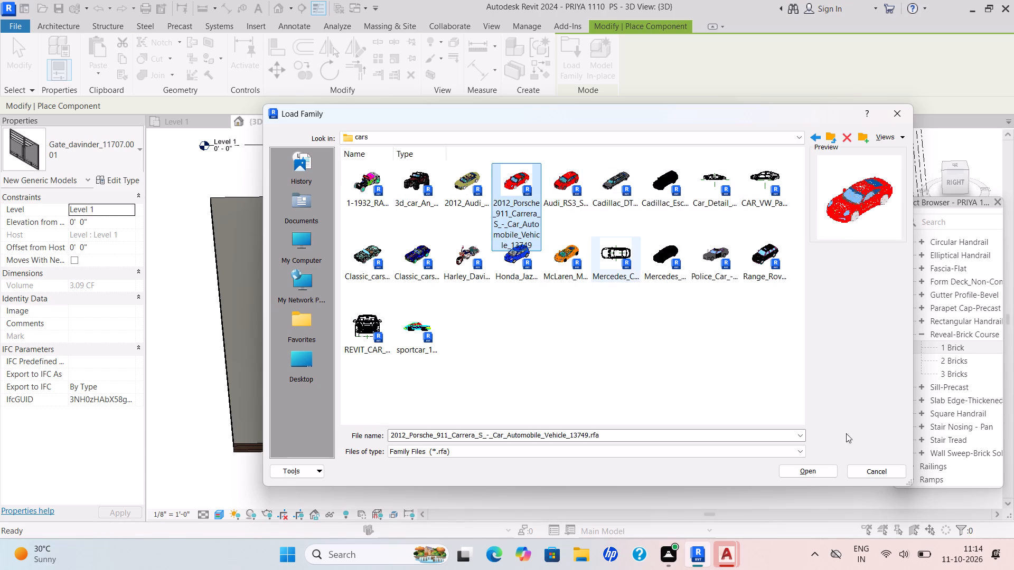
pyautogui.click(815, 470)
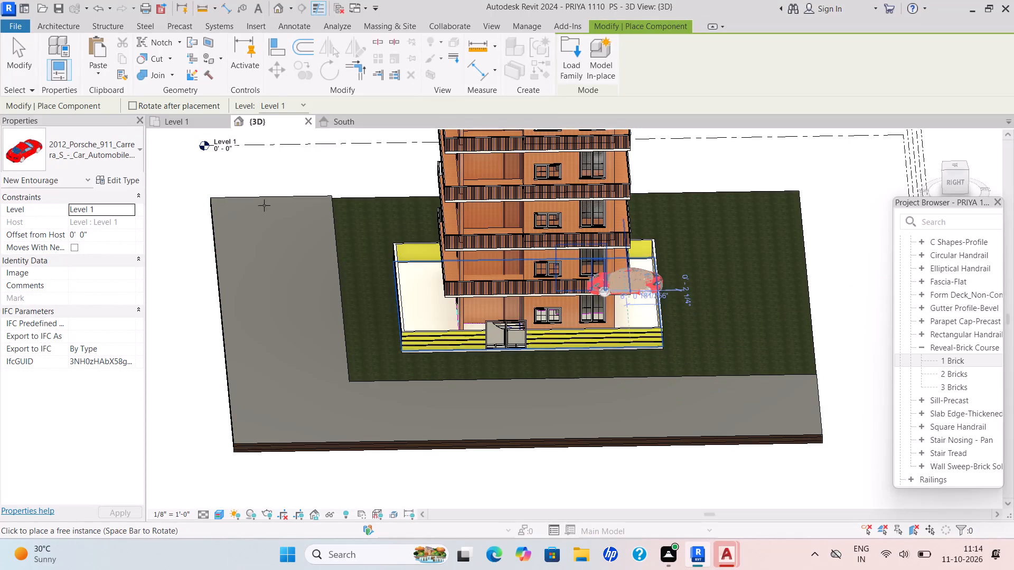
pyautogui.click(188, 130)
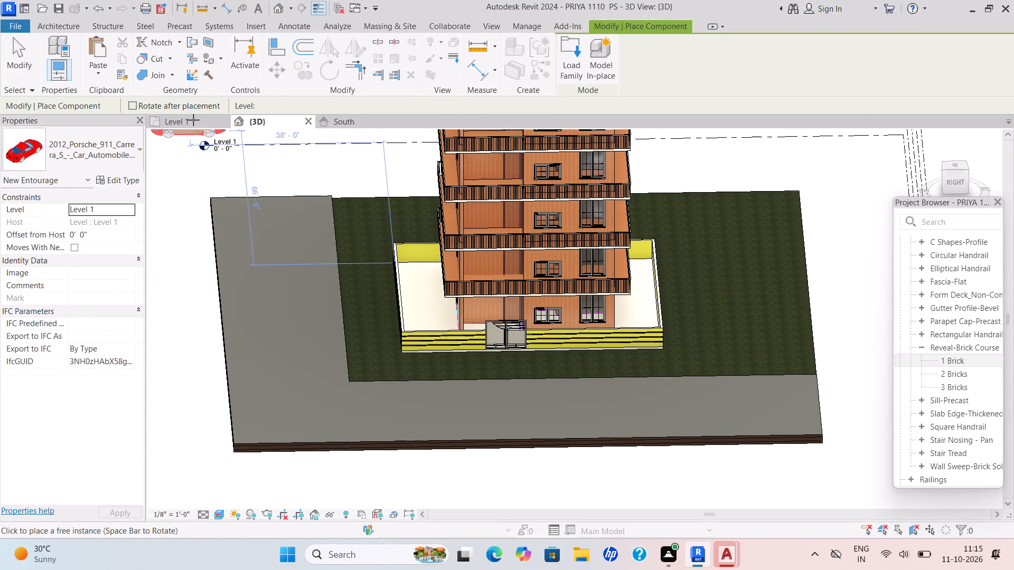
# On the Level 1 plan, rotate another Porsche 90° for placement on the east strip of the L-shaped ground.
pyautogui.click(193, 120)
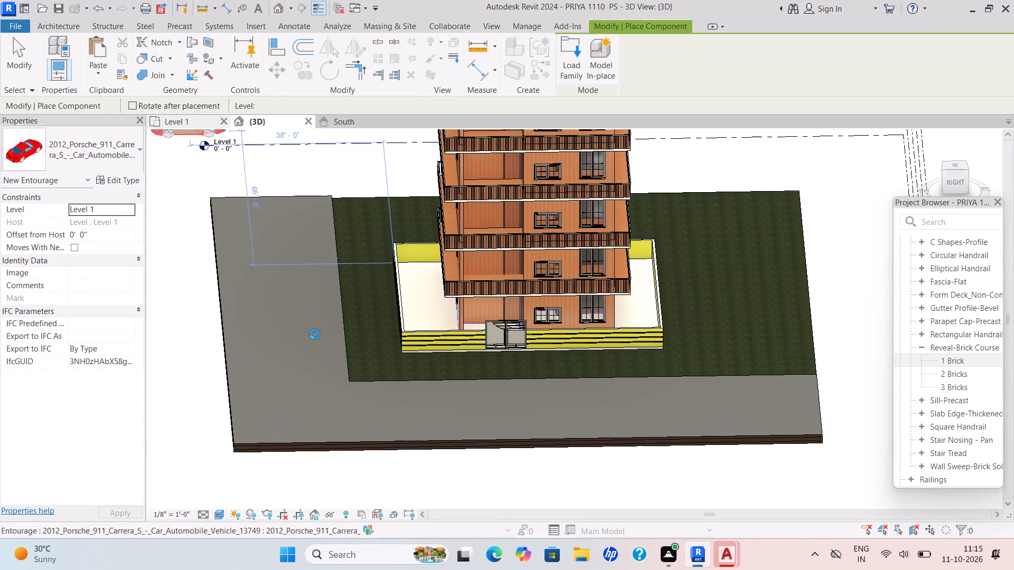
pyautogui.scroll(-3, 503, 374)
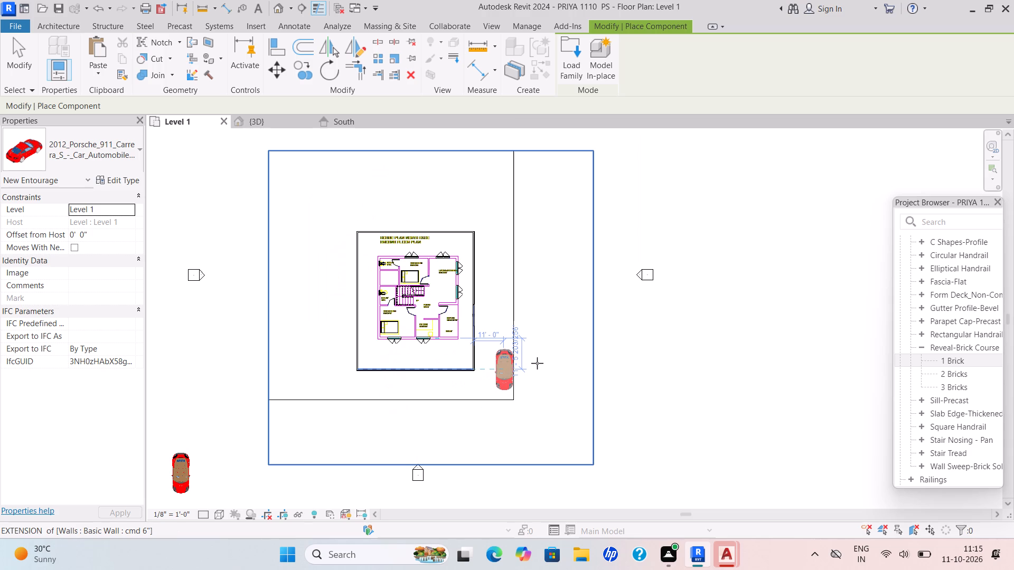
pyautogui.press('space')
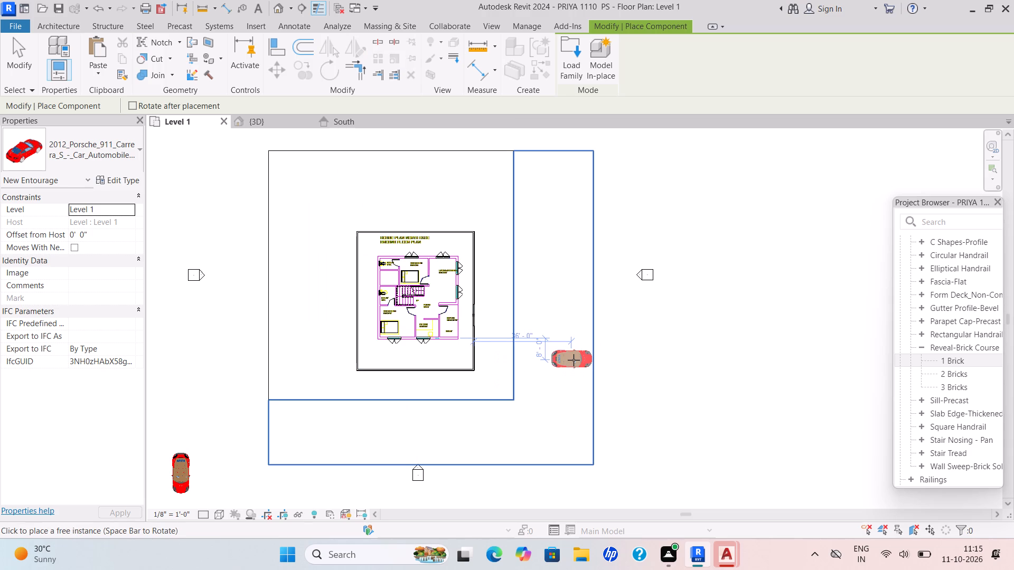
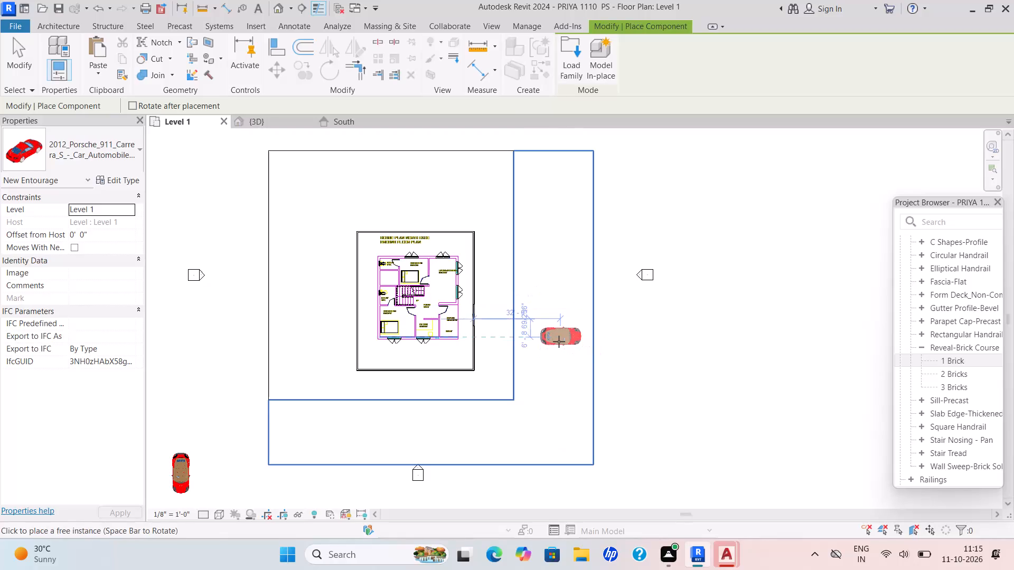
# Turn the second Porsche to run north-south and place it on the east strip, about 28' east of the compound wall.
pyautogui.press('space')
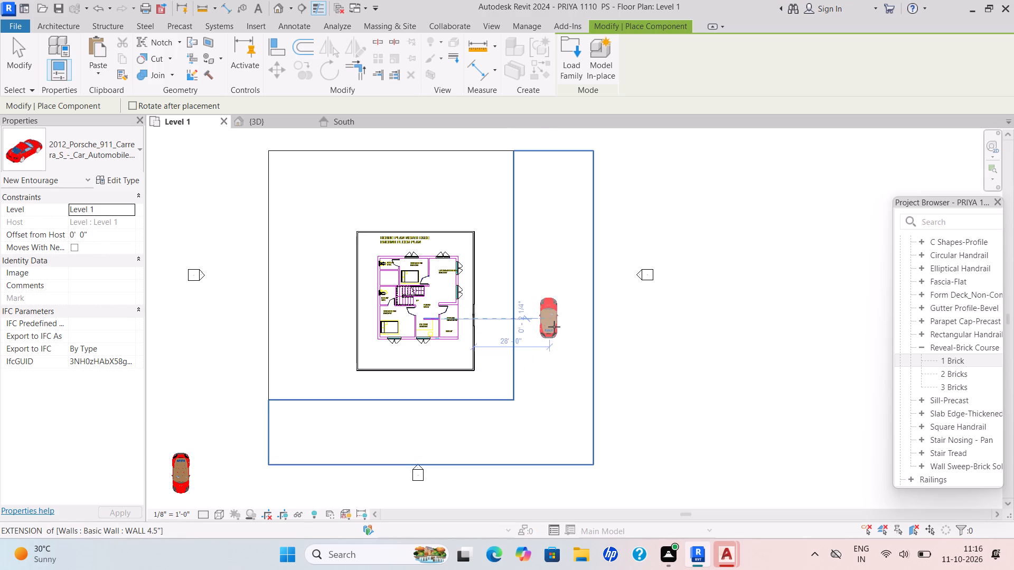
pyautogui.click(554, 327)
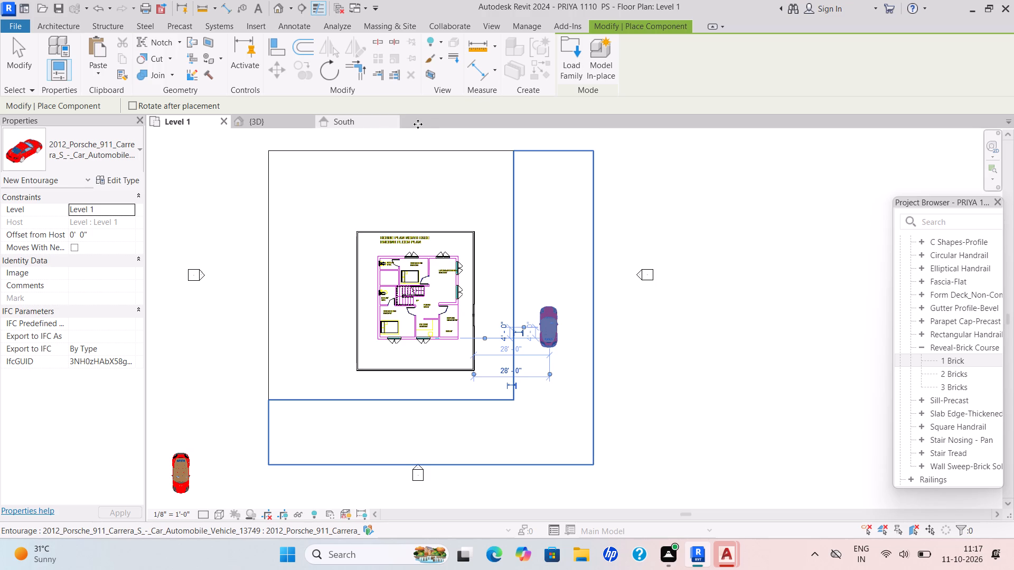
# Load the Bamboo_plant_16776 family from the tree and plant folder for component placement.
pyautogui.click(60, 24)
pyautogui.click(162, 74)
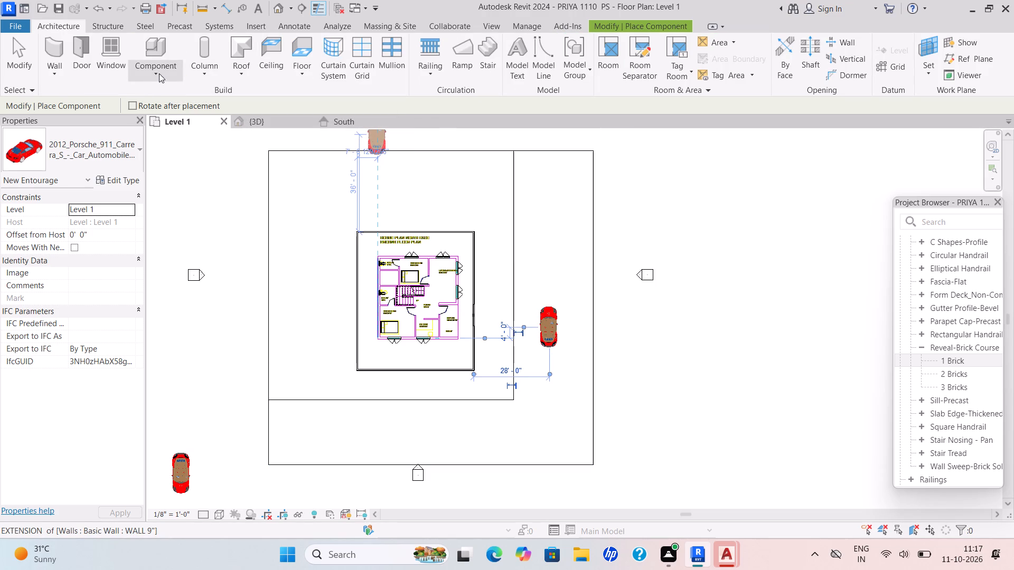
pyautogui.click(170, 94)
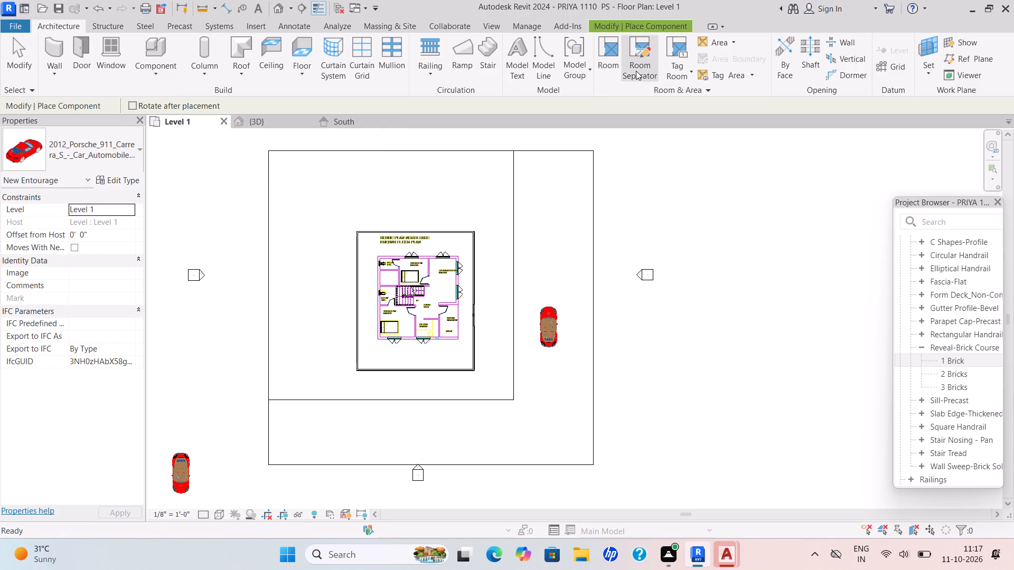
pyautogui.click(665, 27)
pyautogui.doubleClick(574, 70)
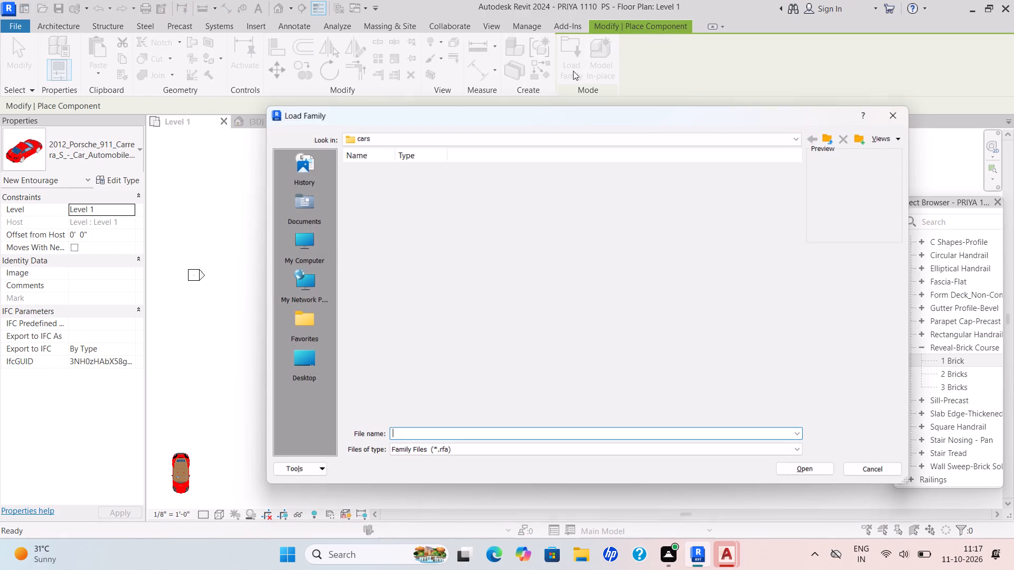
pyautogui.click(799, 139)
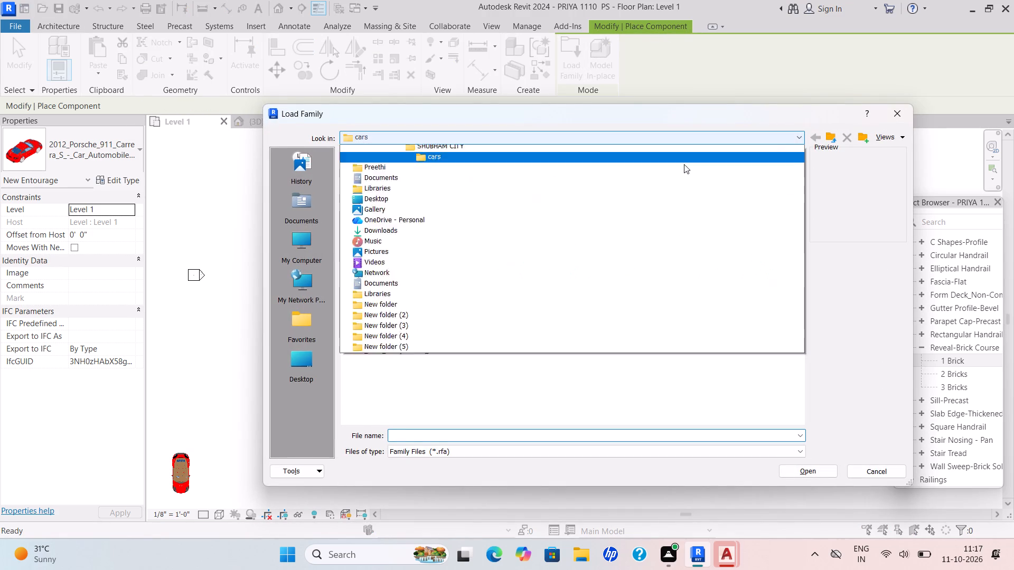
pyautogui.click(534, 212)
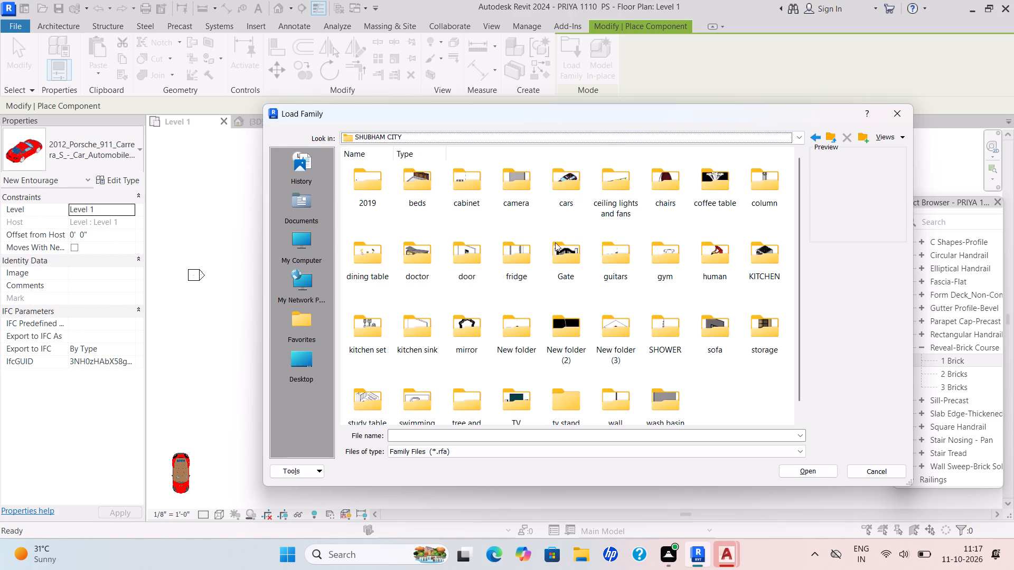
pyautogui.scroll(-7, 591, 260)
pyautogui.tripleClick(465, 399)
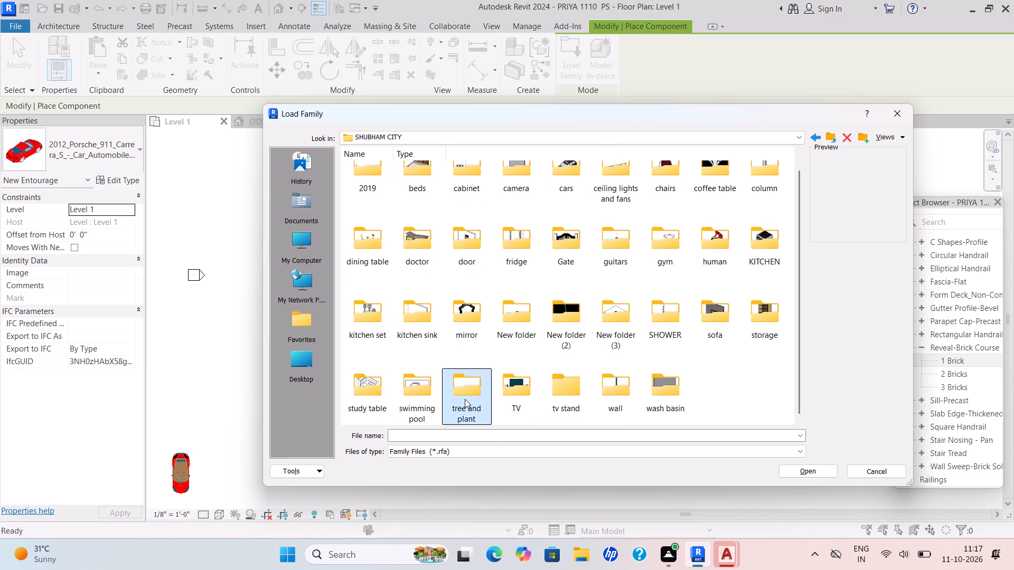
pyautogui.click(359, 268)
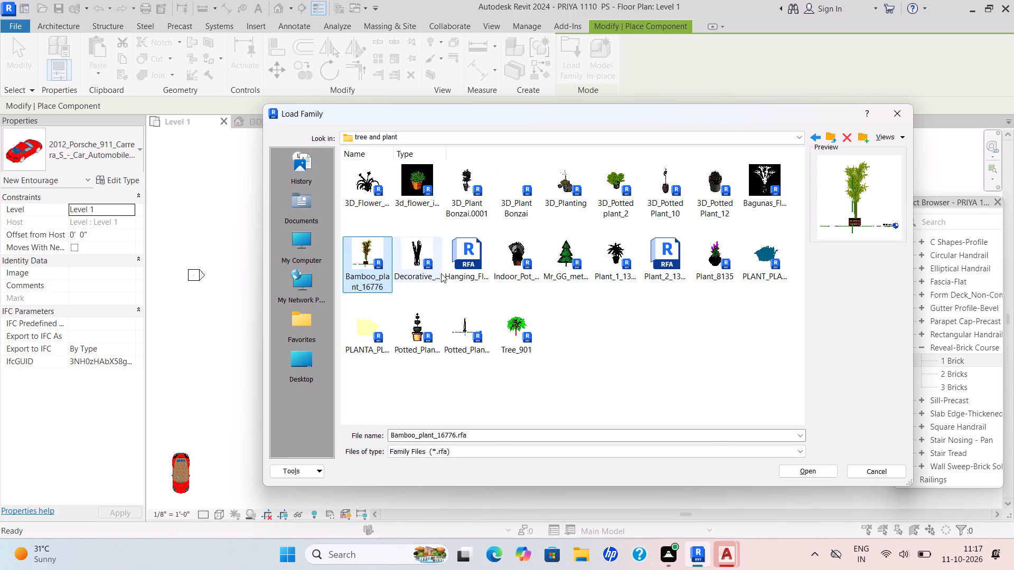
pyautogui.click(828, 468)
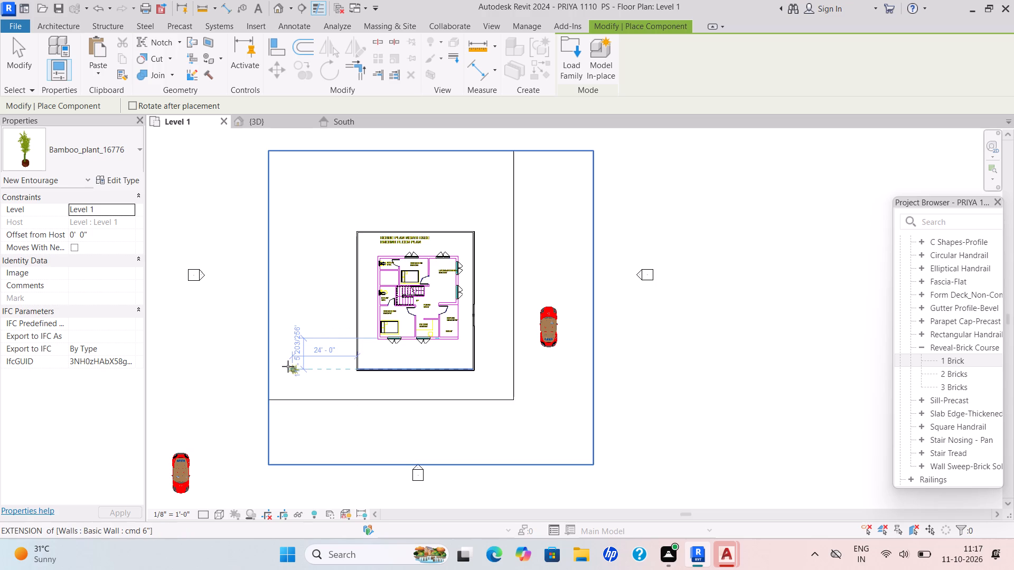
# Place one bamboo plant on the grass southwest of the house, about 24' west of the compound wall, and finish placement.
pyautogui.click(288, 366)
pyautogui.press('Escape')
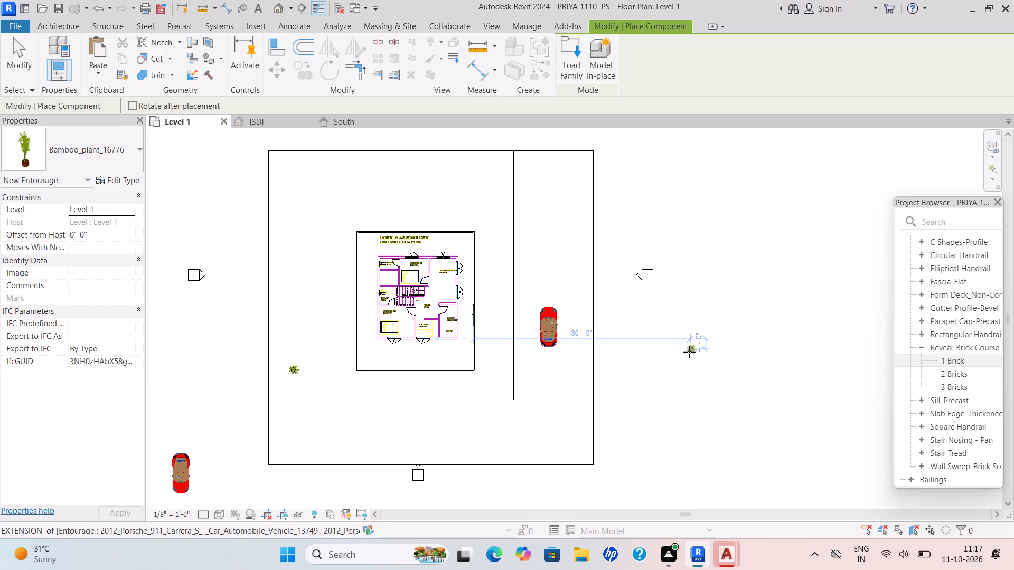
pyautogui.press('Escape')
pyautogui.press('Escape')
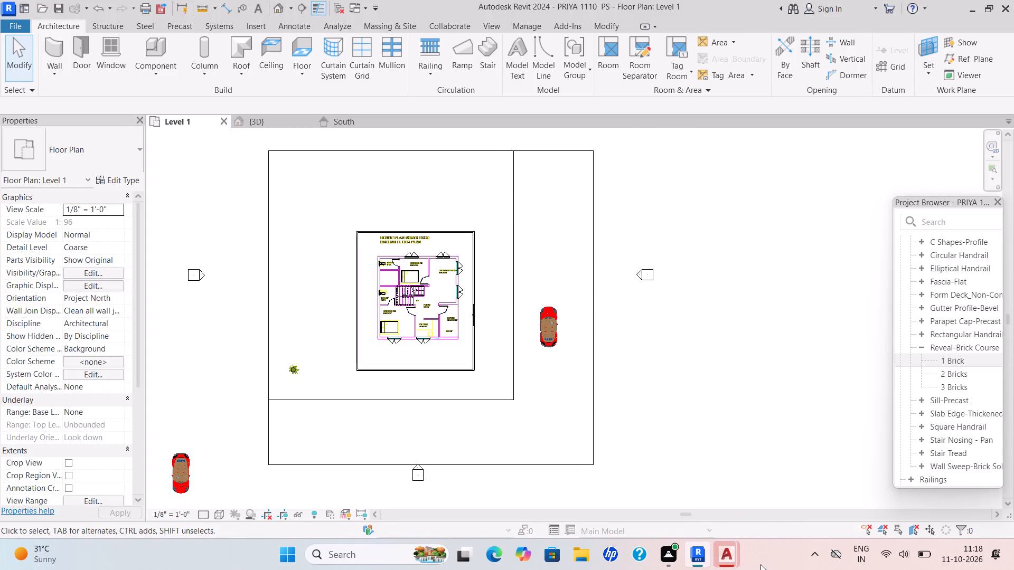
# Switch to AutoCAD and view the whole office building plan drawing.
pyautogui.click(734, 548)
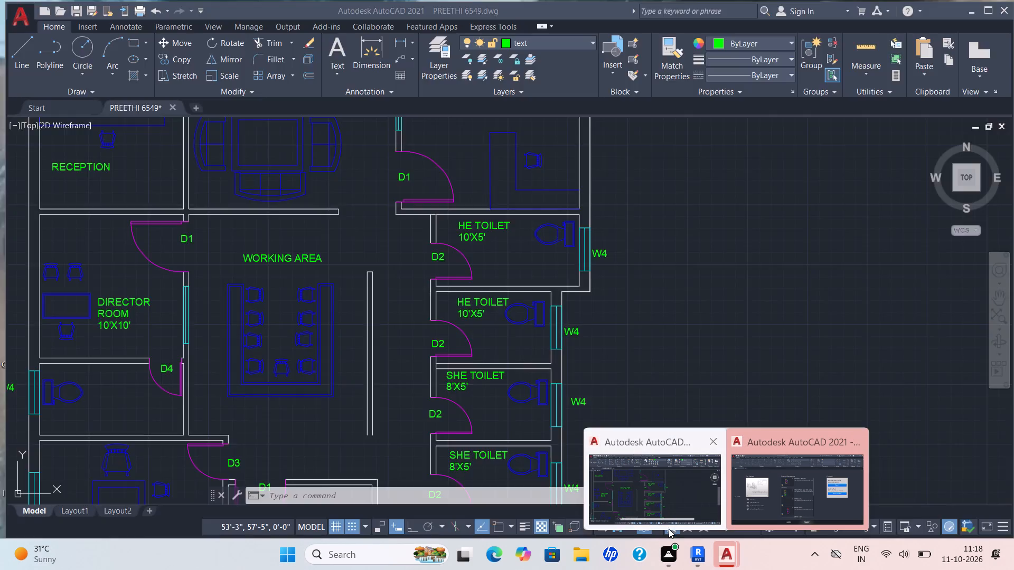
pyautogui.click(664, 492)
pyautogui.scroll(-4, 706, 292)
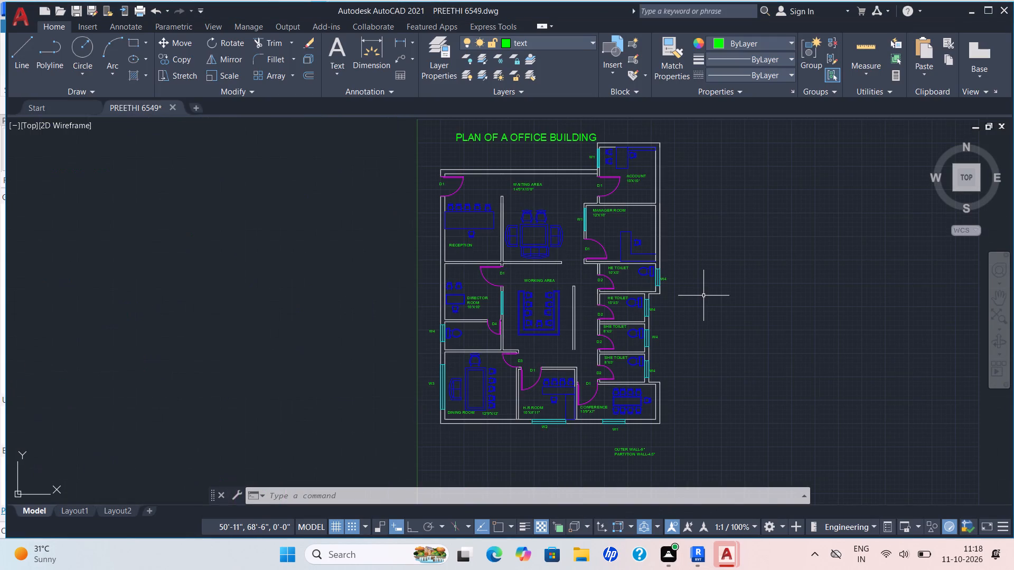